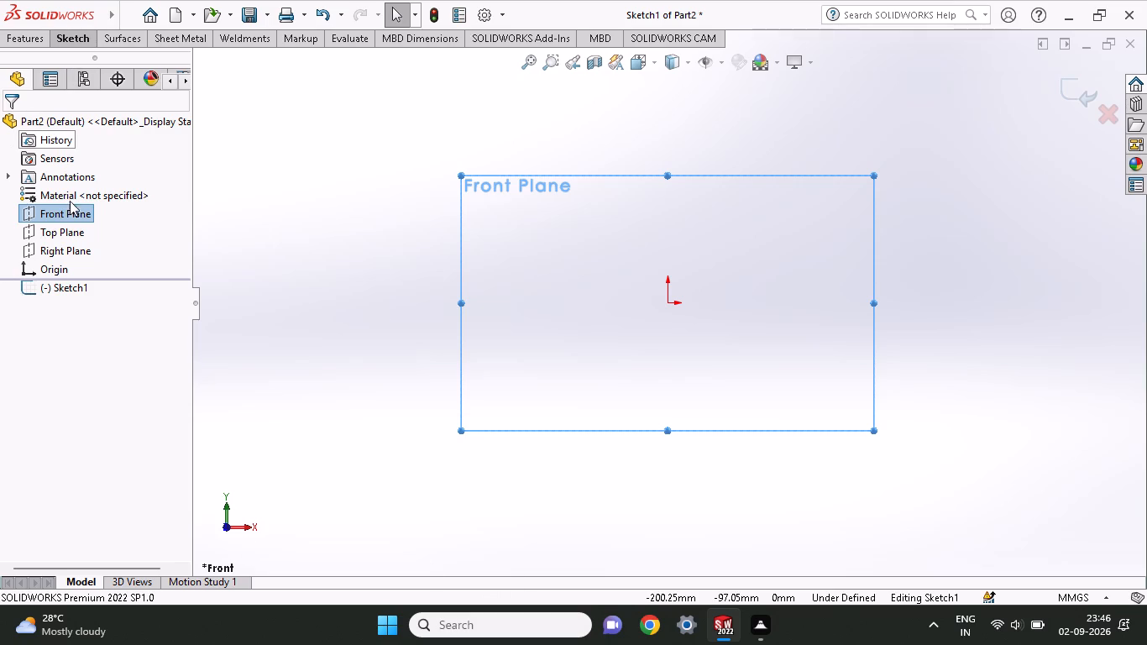
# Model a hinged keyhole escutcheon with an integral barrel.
# Start a new sketch on the Right Plane.
pyautogui.click(59, 250)
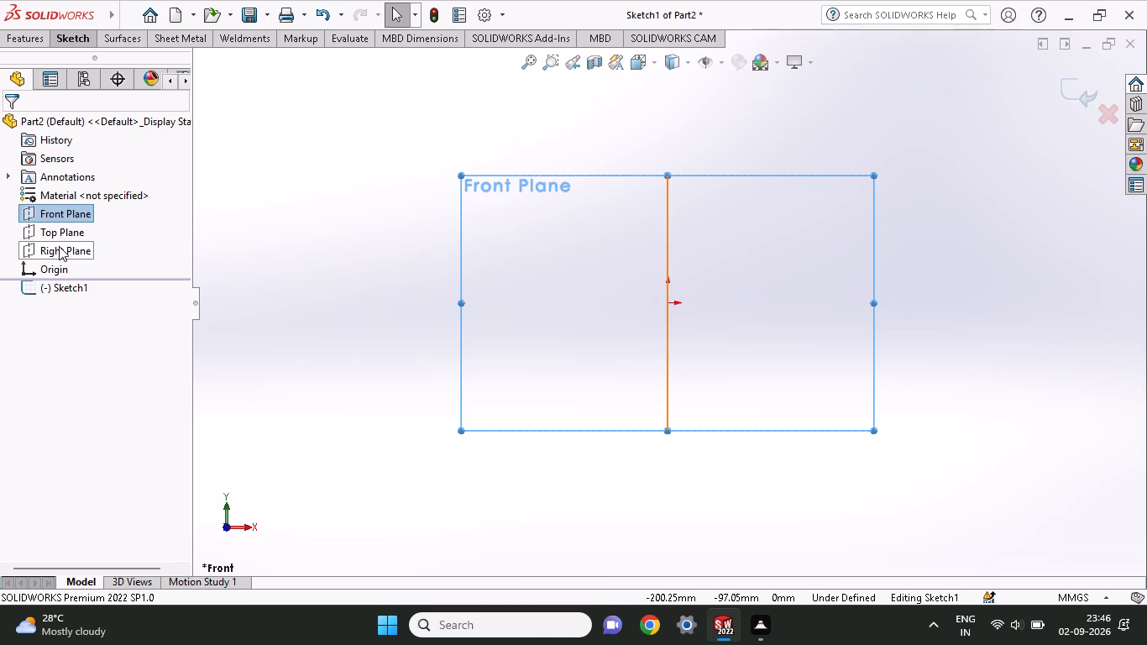
pyautogui.click(71, 227)
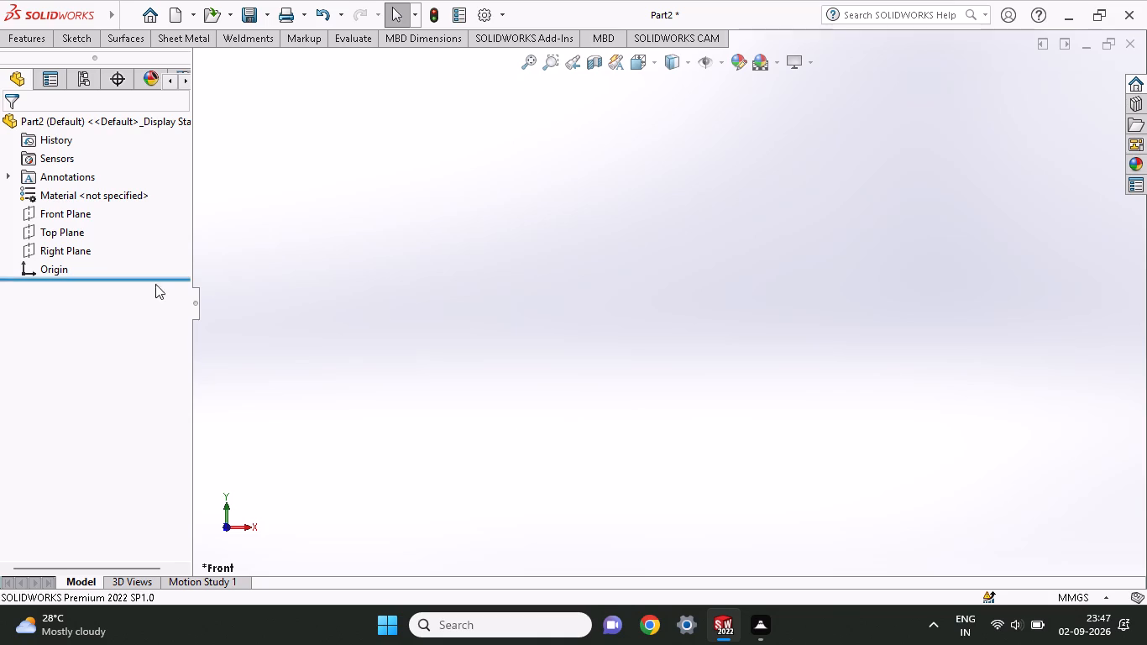
pyautogui.click(56, 249)
pyautogui.click(66, 225)
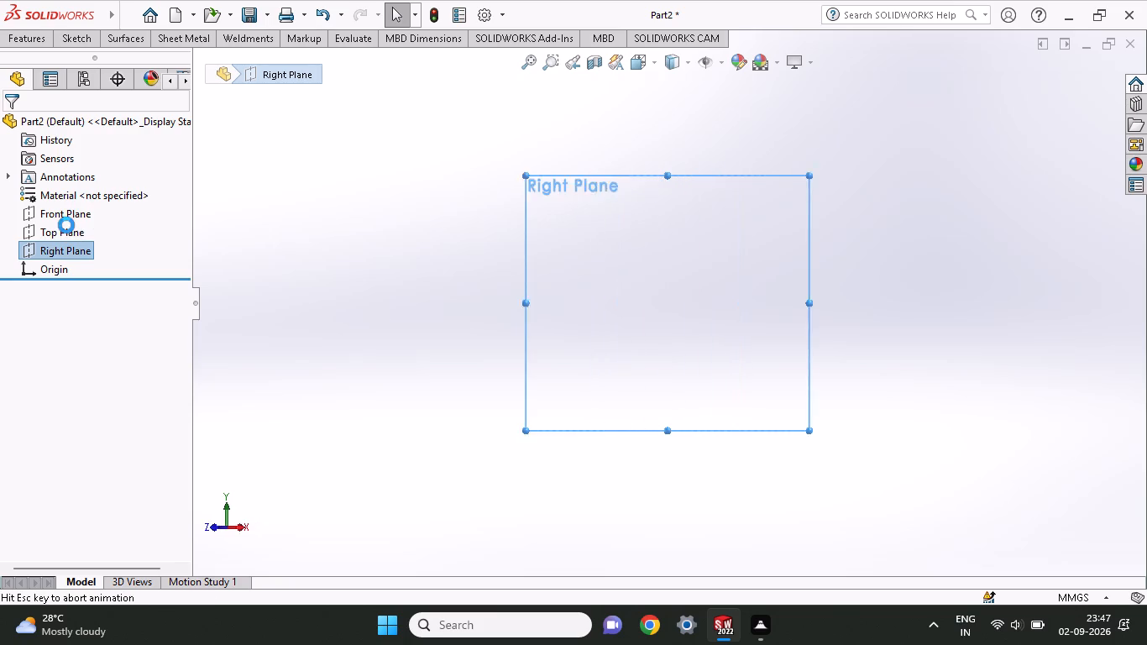
pyautogui.scroll(1, 192, 236)
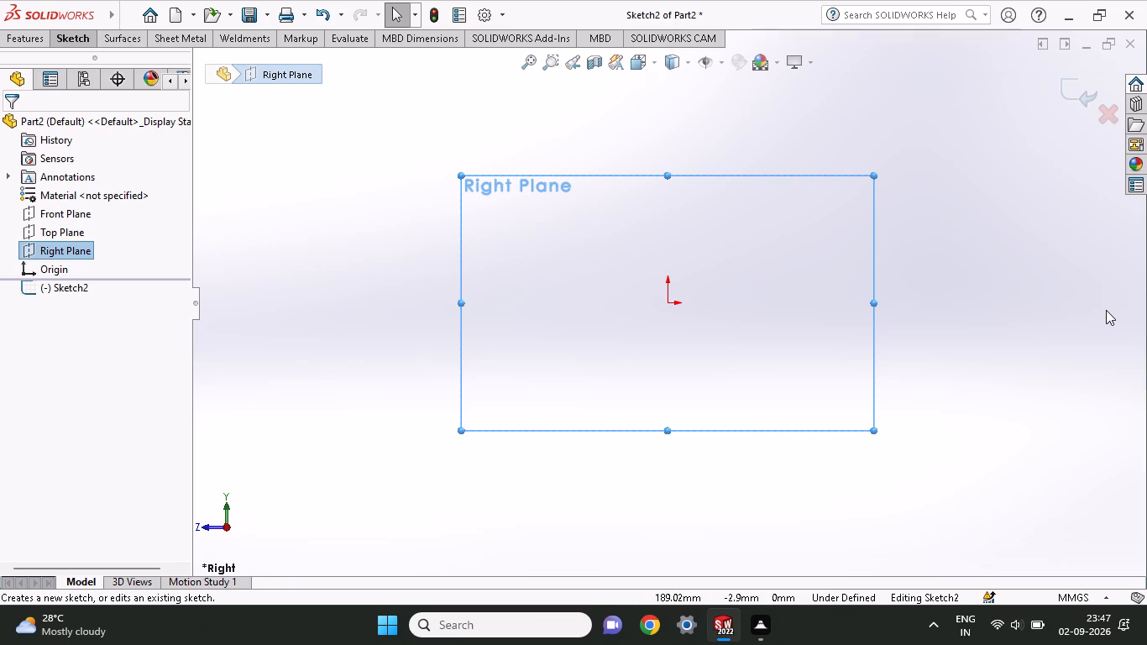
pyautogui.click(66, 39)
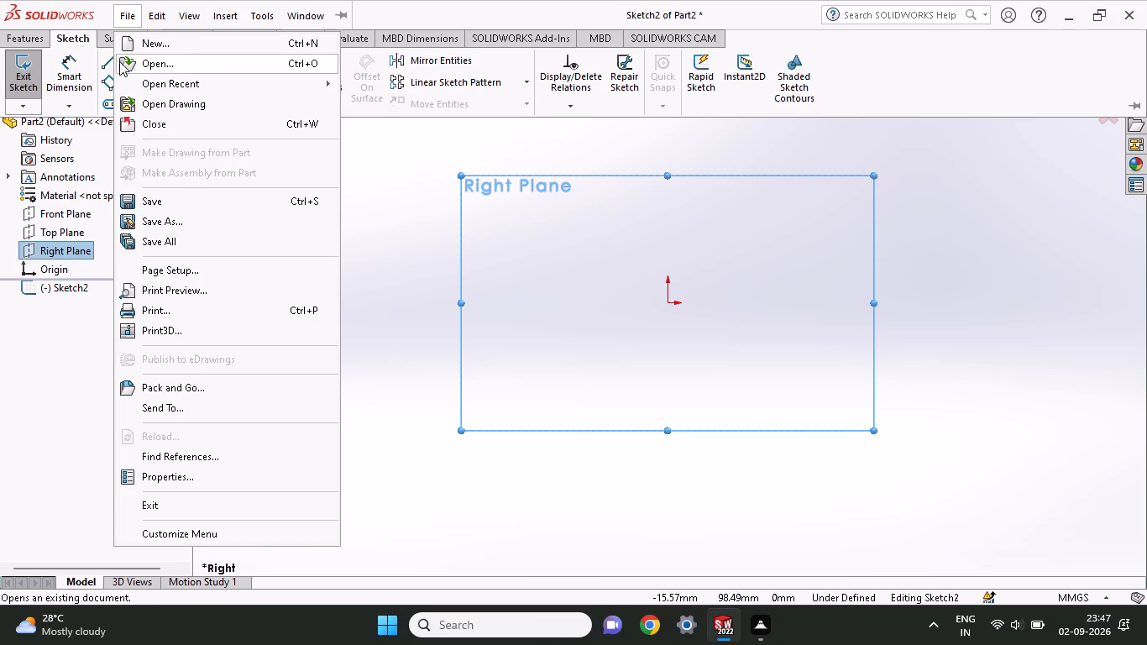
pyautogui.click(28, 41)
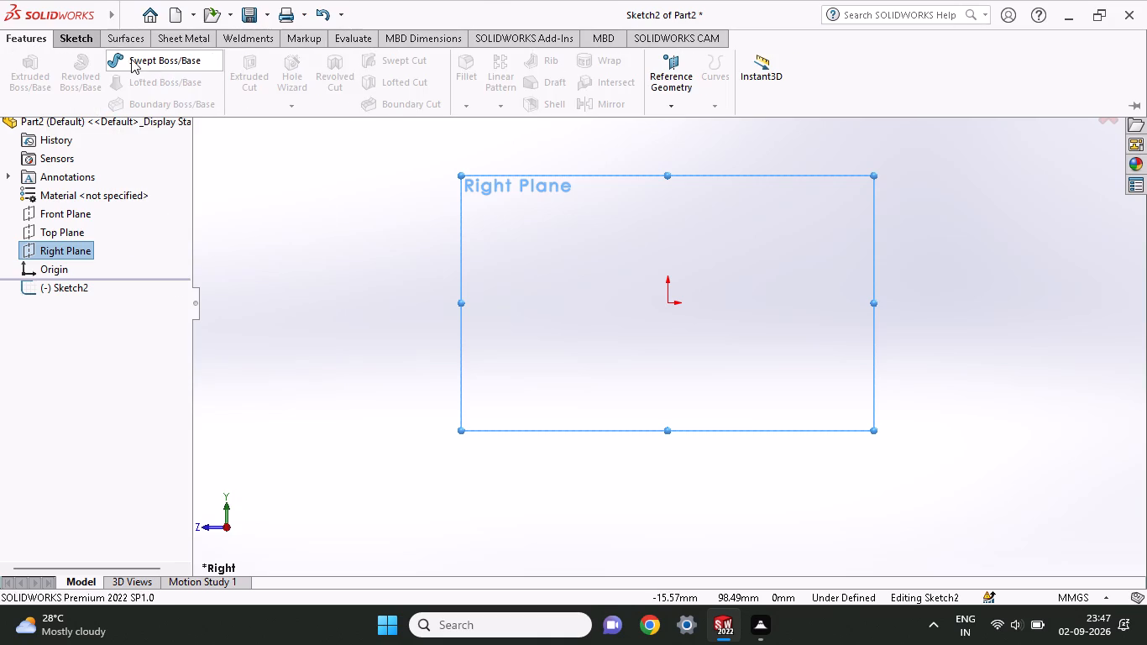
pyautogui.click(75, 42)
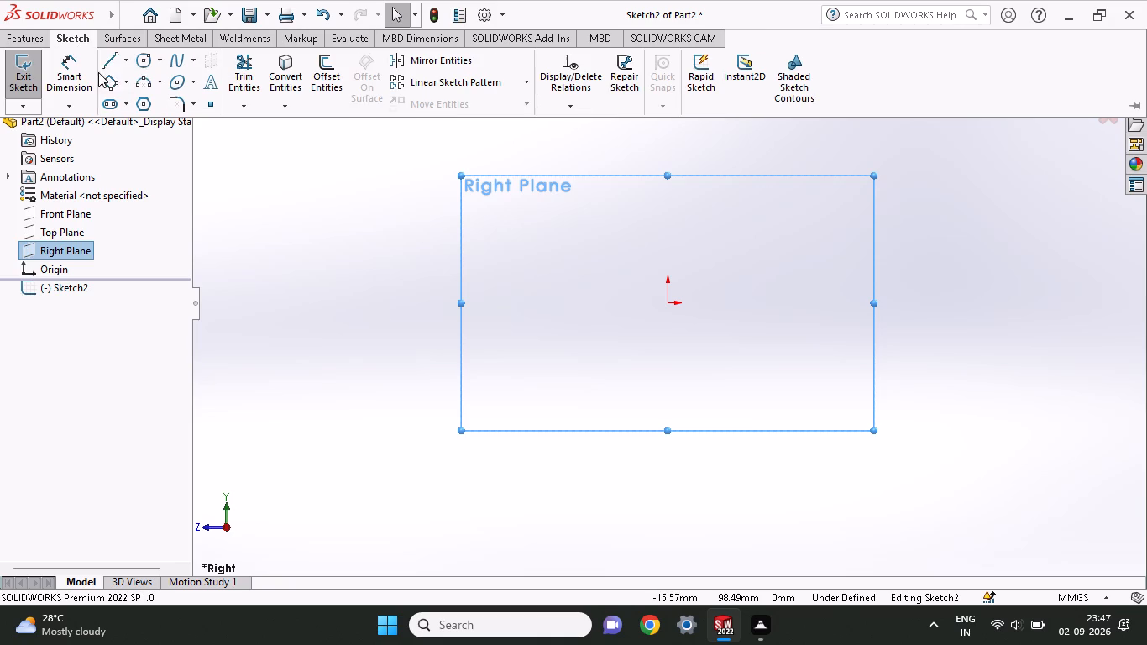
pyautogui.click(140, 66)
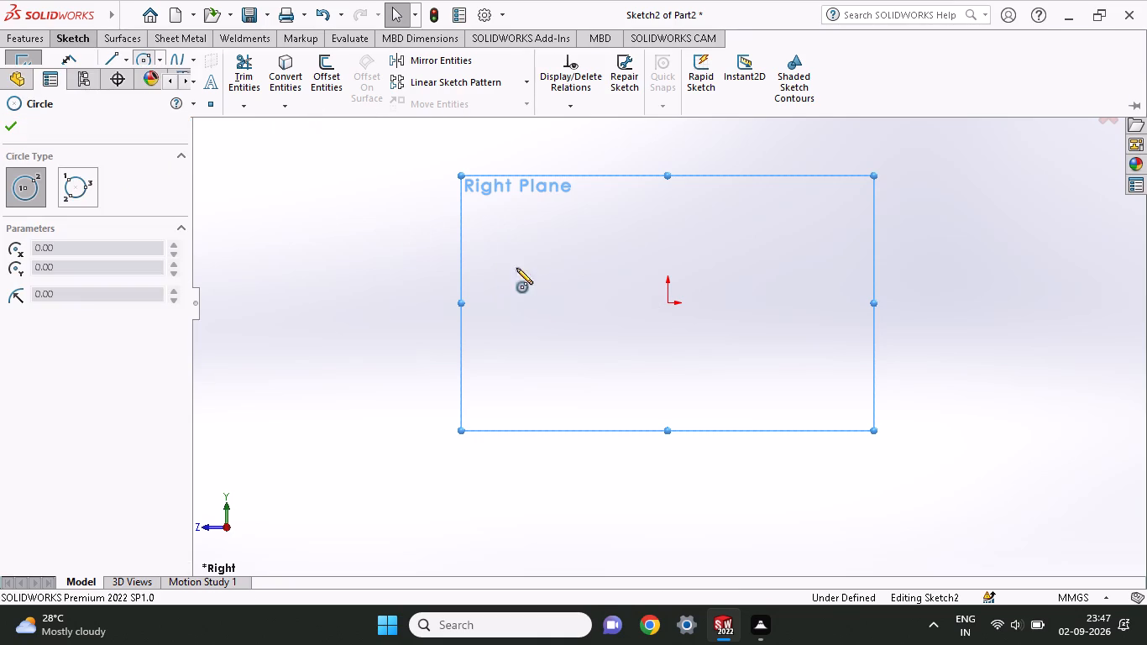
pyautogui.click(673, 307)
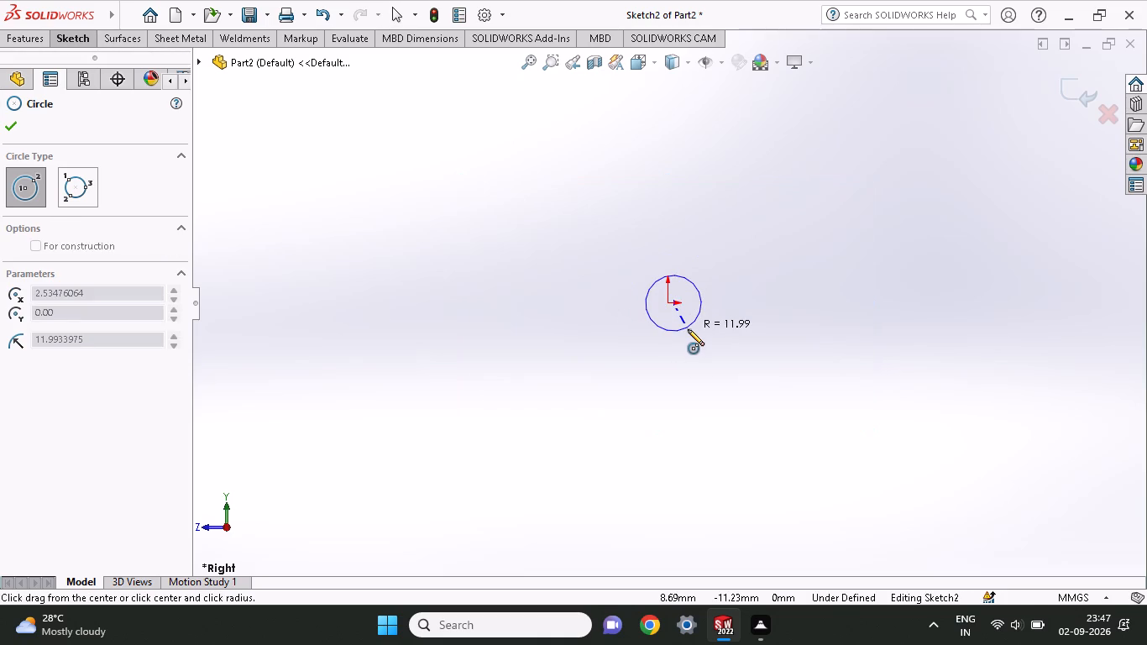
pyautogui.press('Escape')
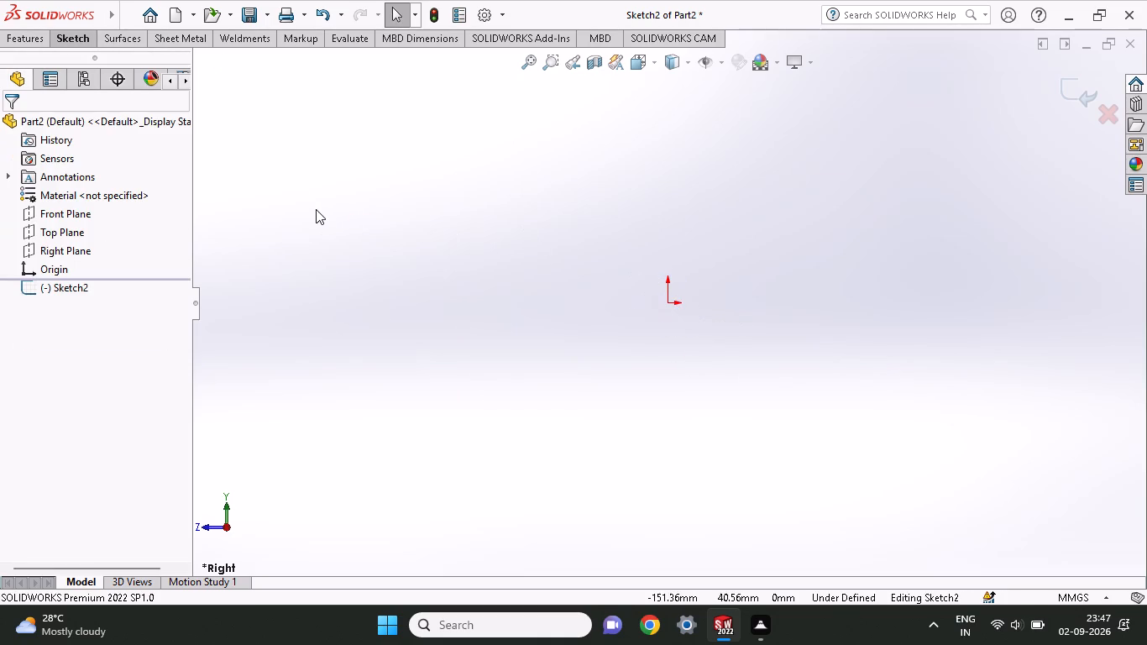
# Sketch two concentric circles centred on the origin, with radii of about 28.6 mm and 16.4 mm.
pyautogui.click(92, 40)
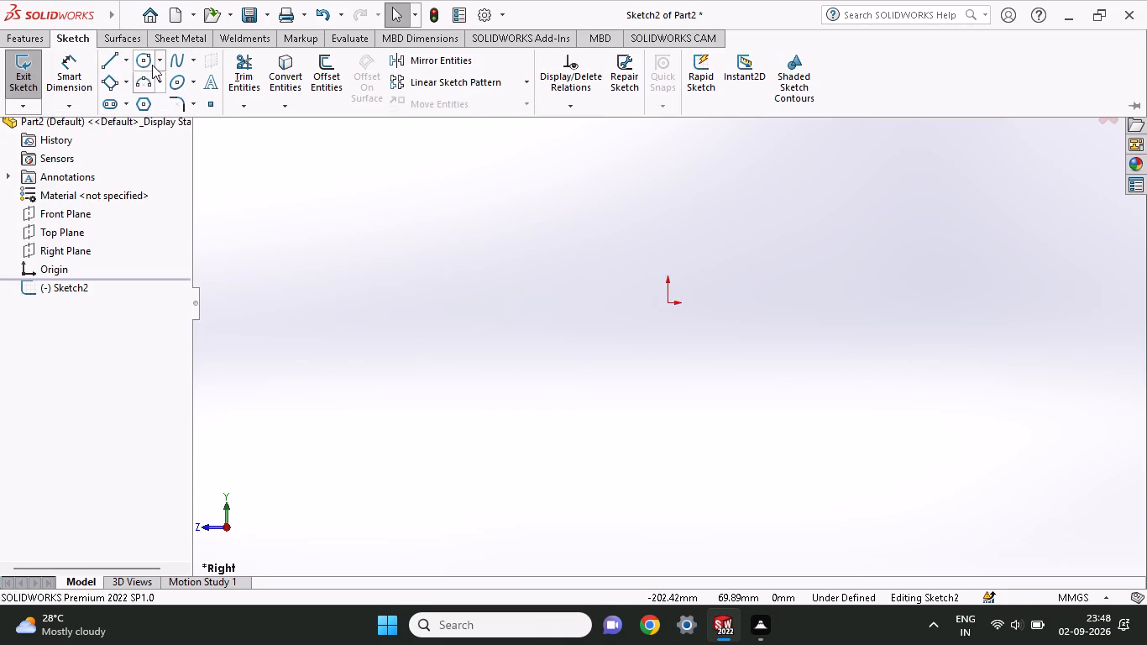
pyautogui.click(149, 61)
pyautogui.click(664, 302)
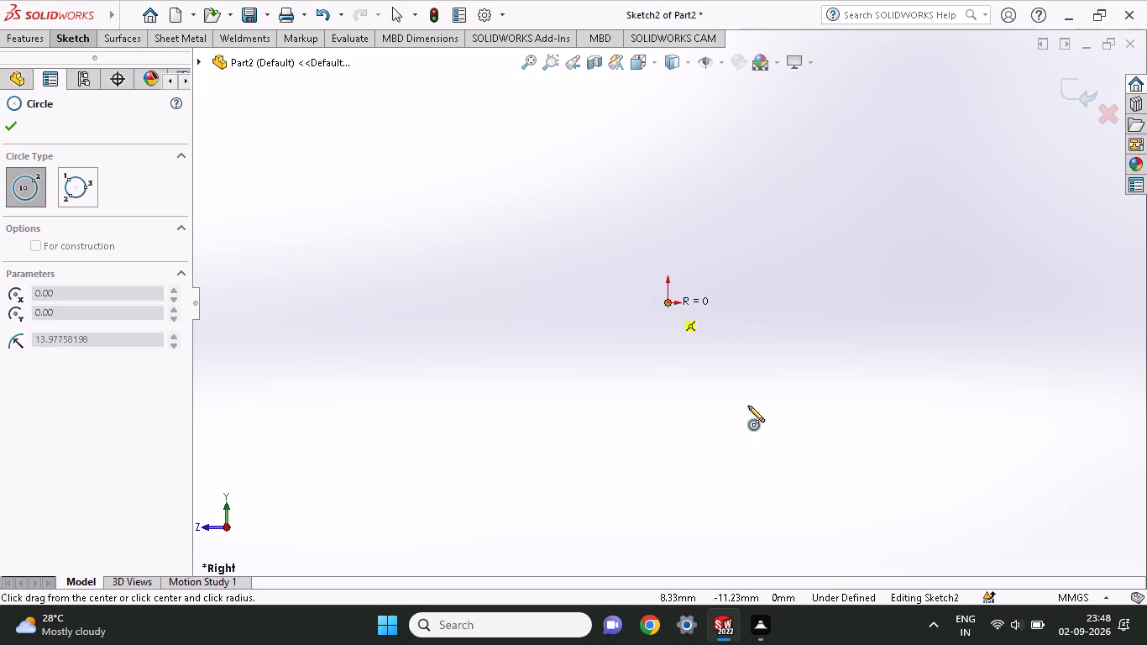
pyautogui.click(709, 355)
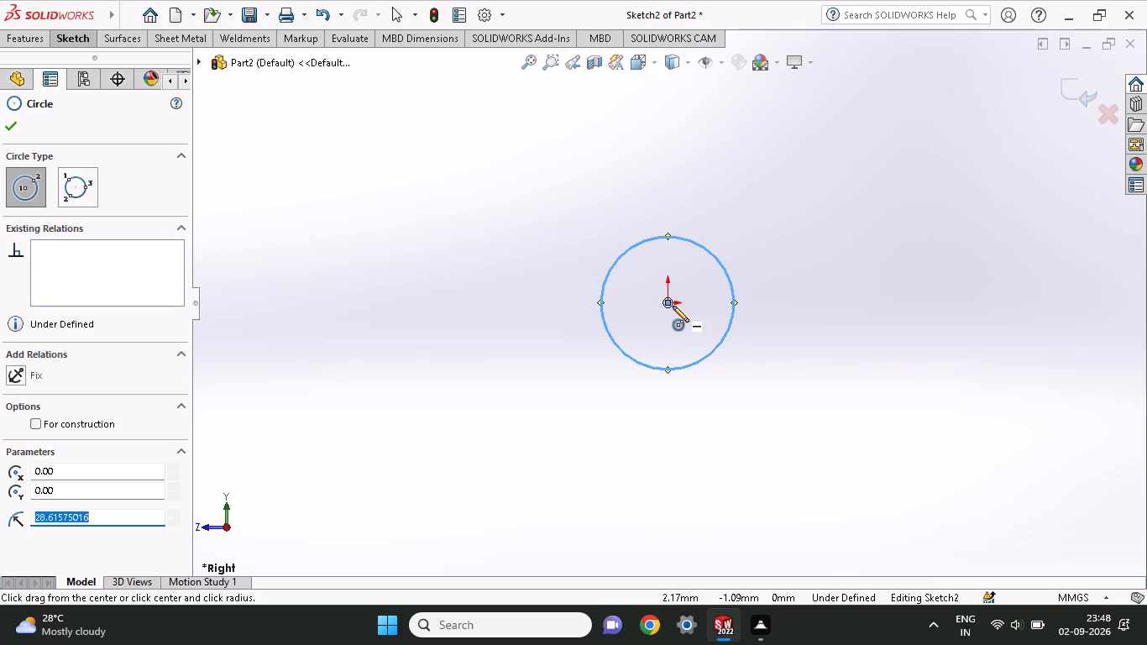
pyautogui.click(667, 303)
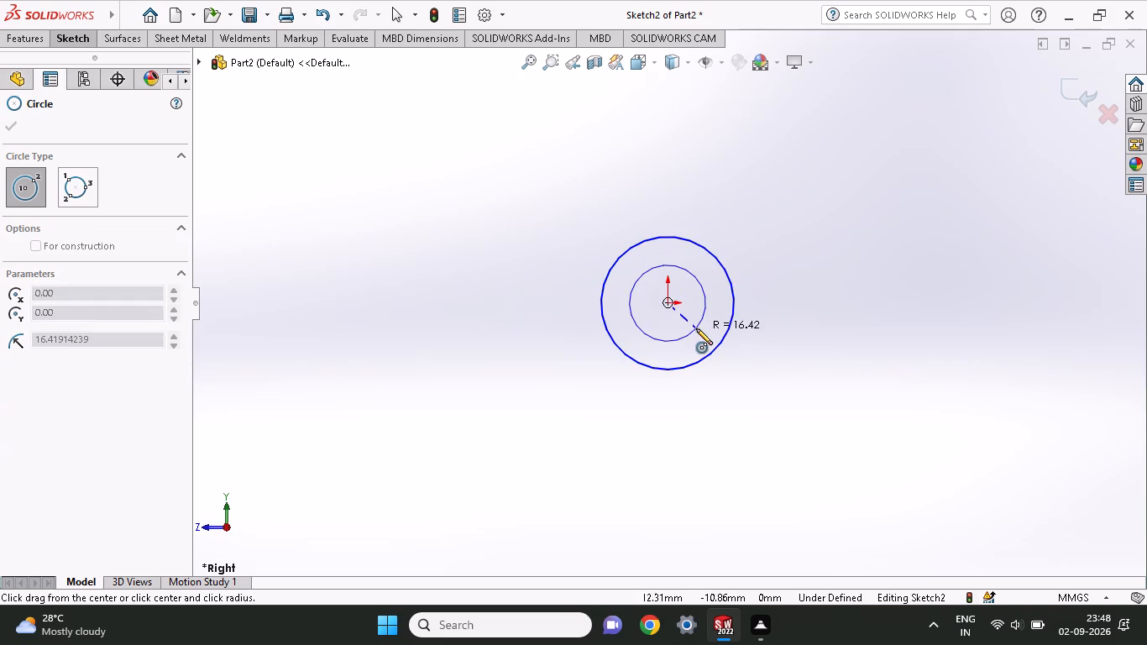
pyautogui.click(696, 328)
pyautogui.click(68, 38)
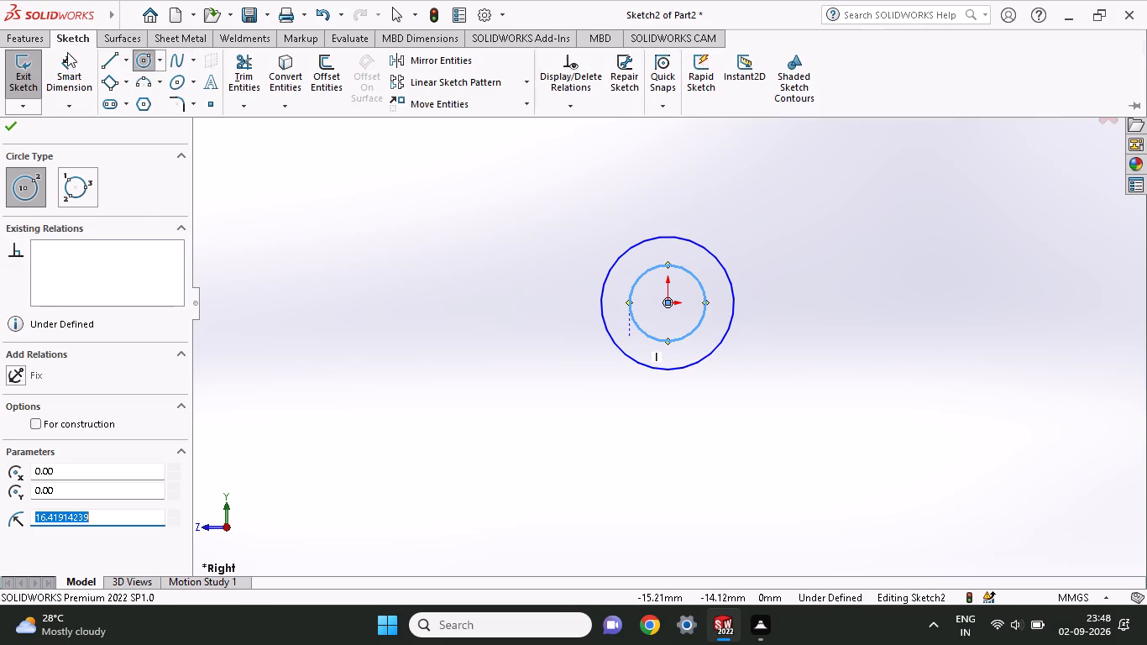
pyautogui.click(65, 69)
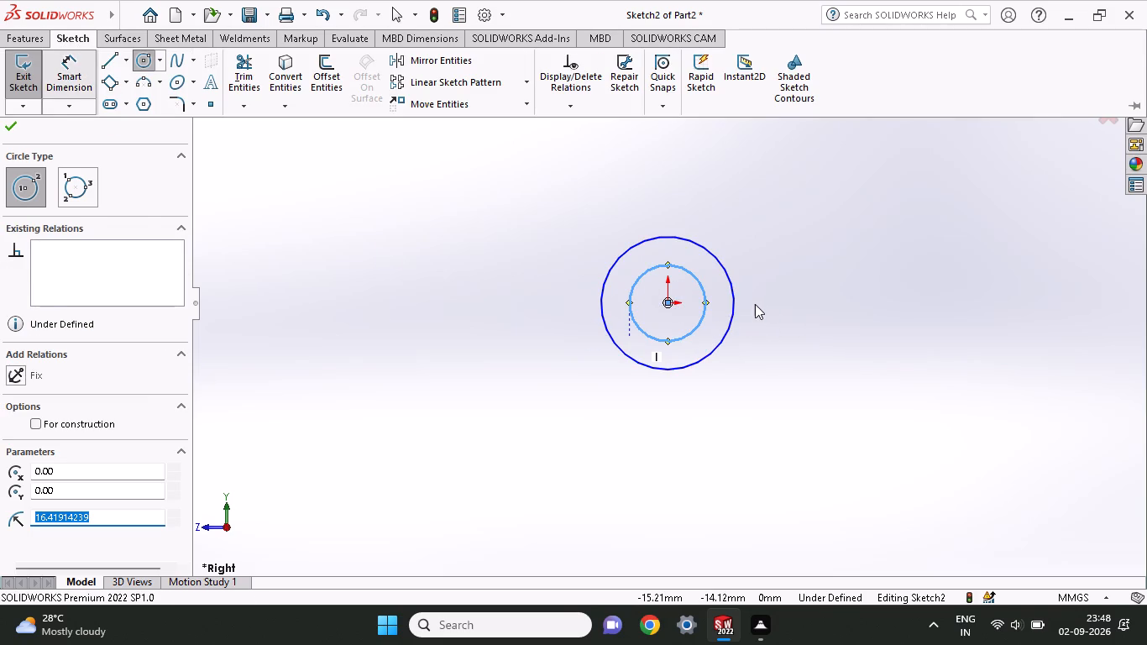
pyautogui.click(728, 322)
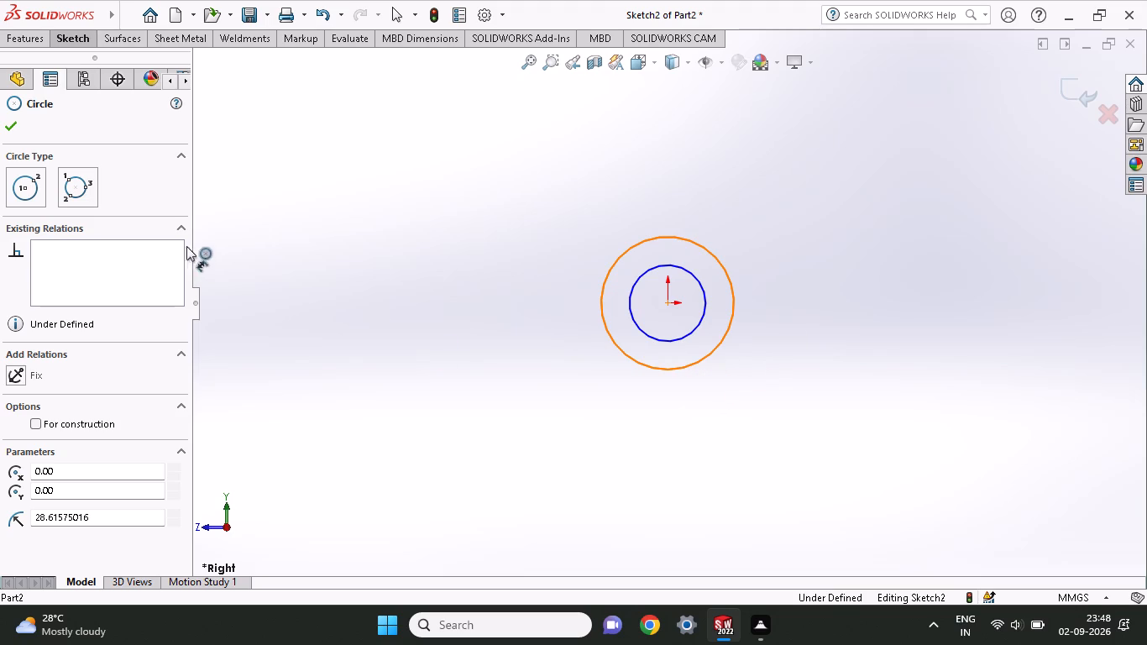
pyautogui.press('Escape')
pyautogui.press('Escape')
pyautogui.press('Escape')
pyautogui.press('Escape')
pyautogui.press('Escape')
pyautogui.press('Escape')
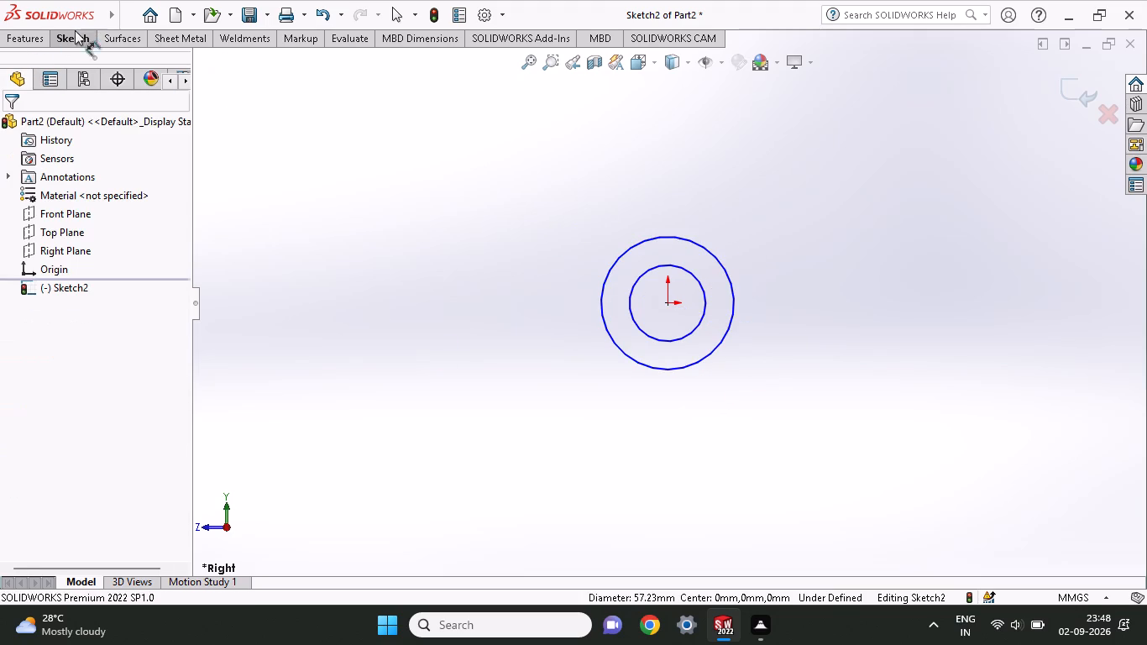
# Dimension the outer circle's diameter at 12 mm.
pyautogui.click(82, 45)
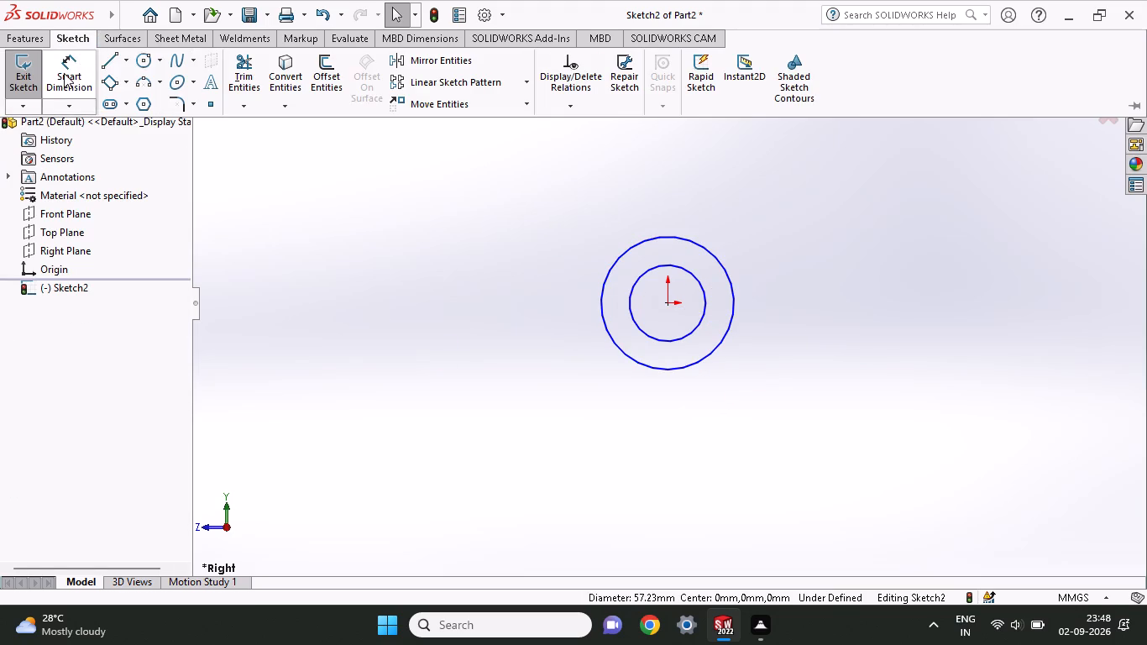
pyautogui.click(64, 73)
pyautogui.click(620, 348)
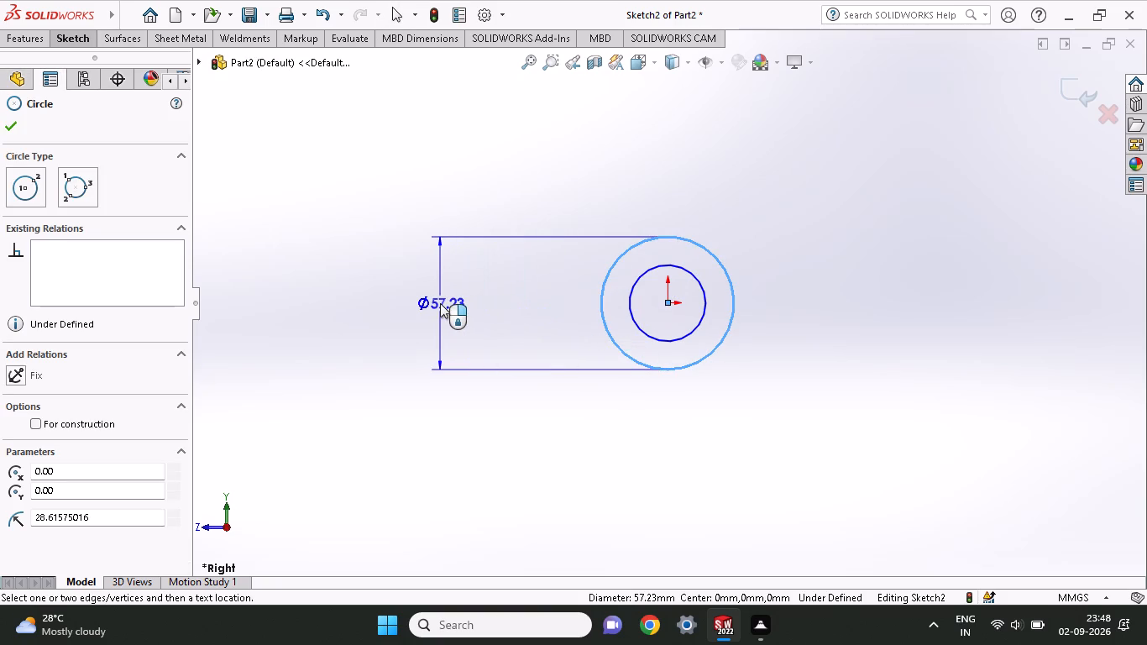
pyautogui.click(440, 303)
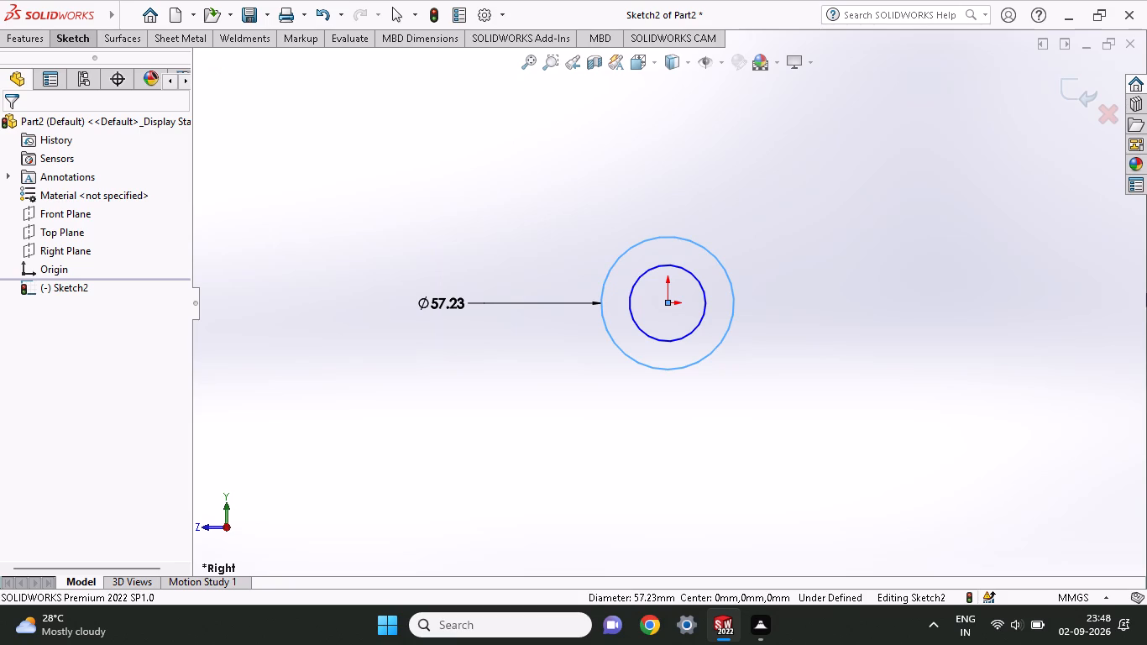
pyautogui.doubleClick(441, 301)
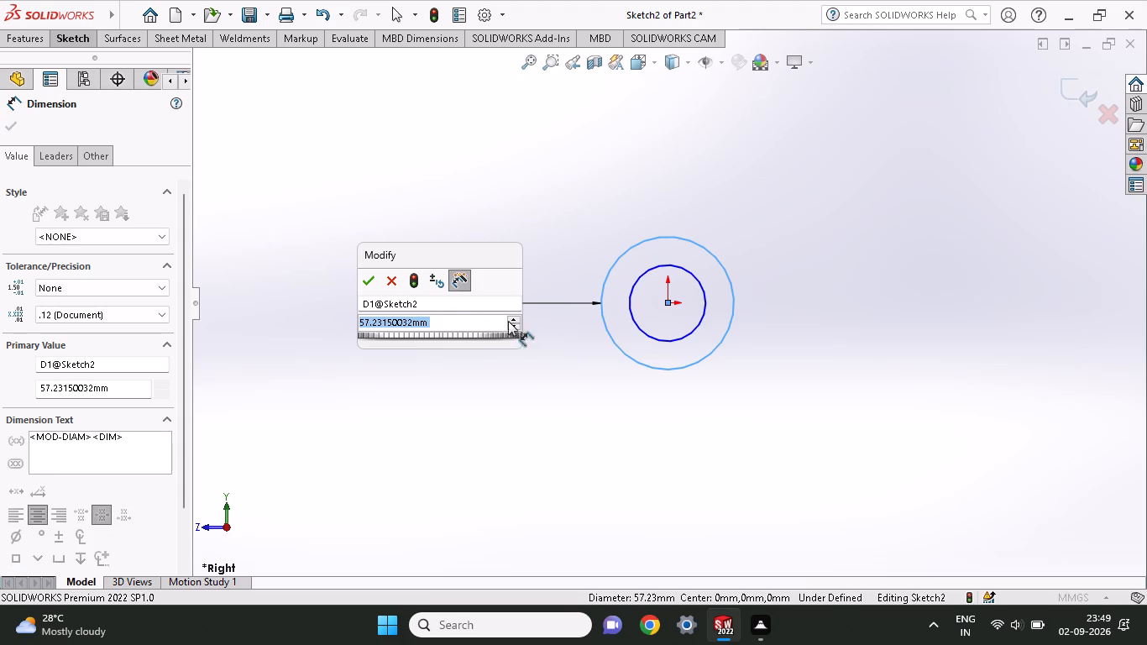
pyautogui.press('1')
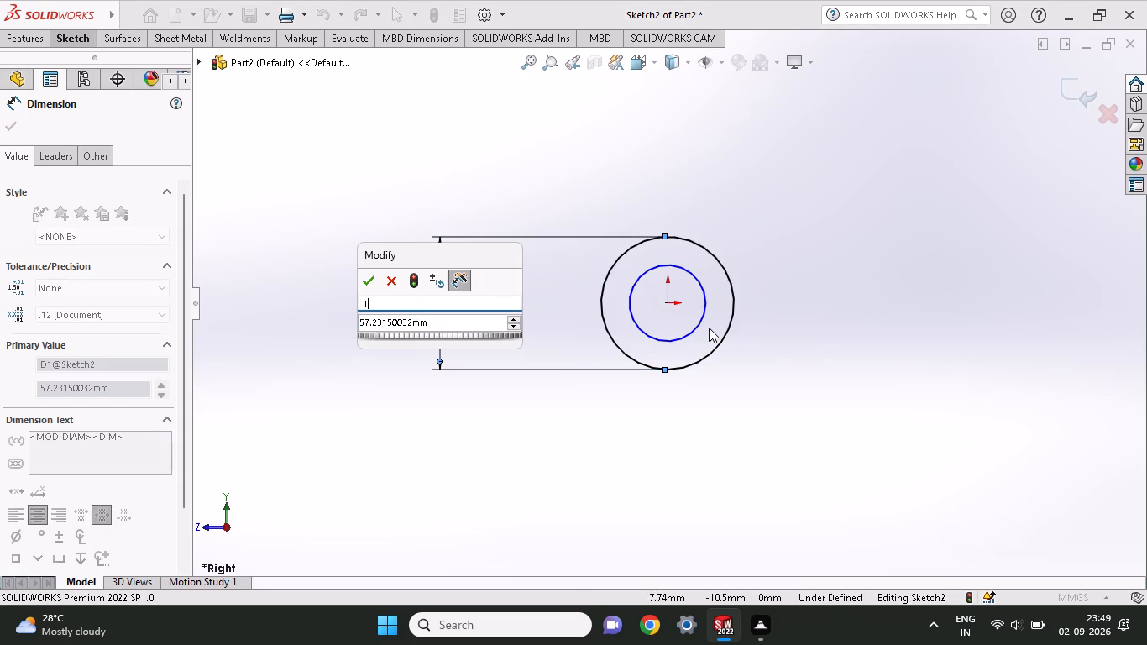
pyautogui.moveTo(448, 323); pyautogui.dragTo(270, 347)
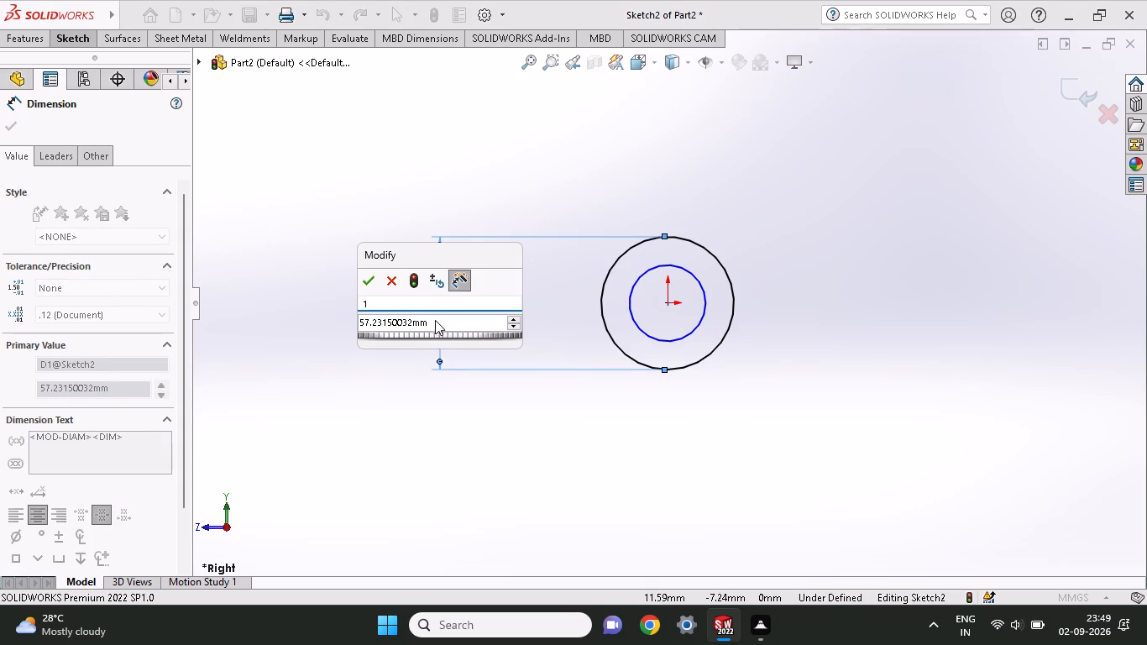
pyautogui.moveTo(435, 317); pyautogui.dragTo(318, 331)
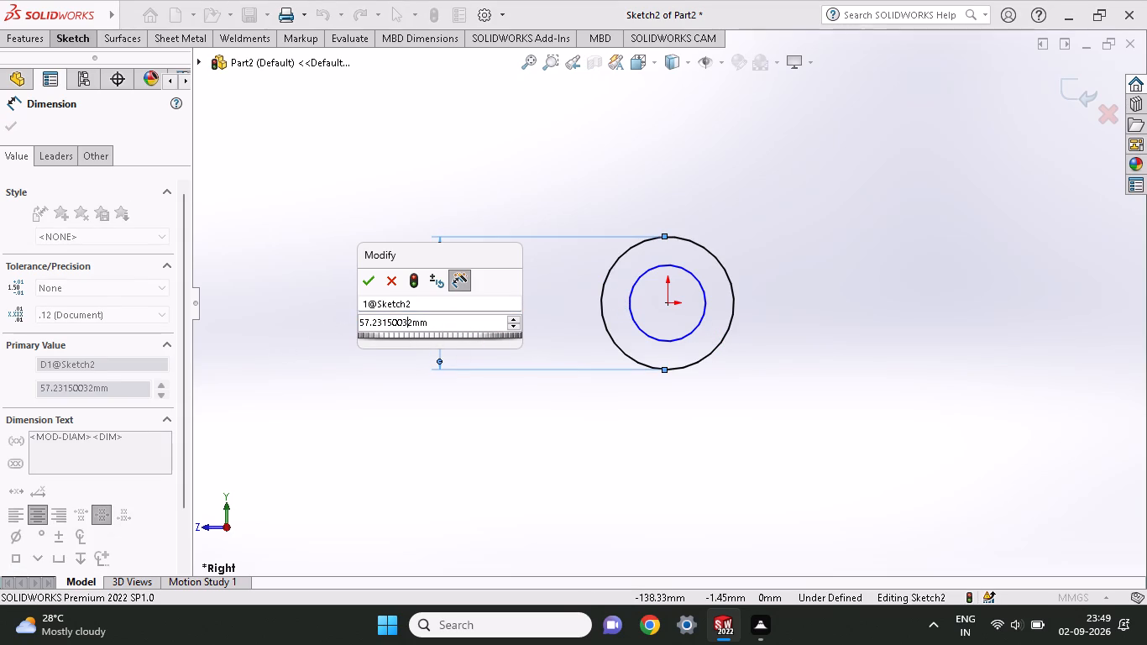
pyautogui.moveTo(443, 321); pyautogui.dragTo(280, 349)
pyautogui.write('12')
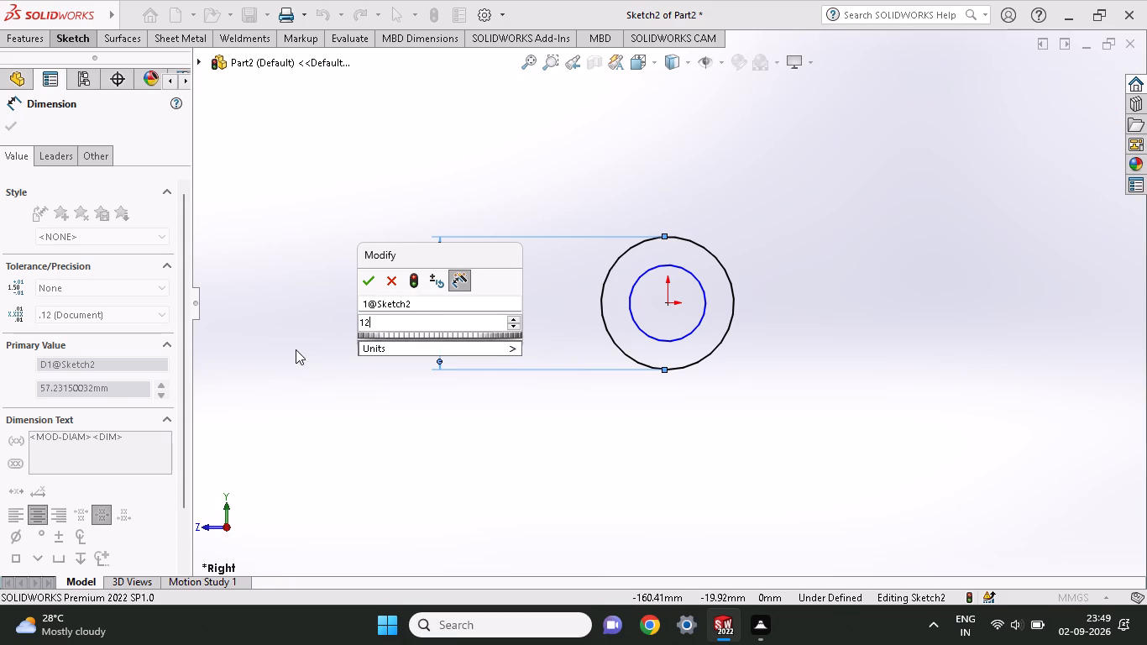
pyautogui.press('Return')
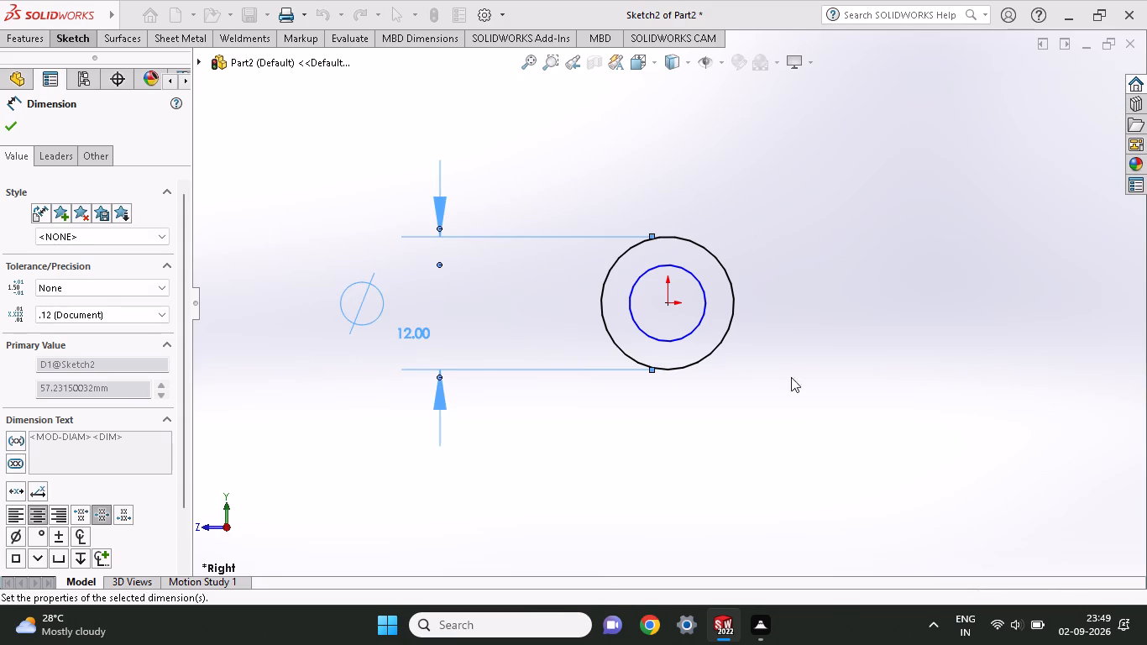
# Dimension the inner circle's diameter at 6 mm.
pyautogui.click(671, 343)
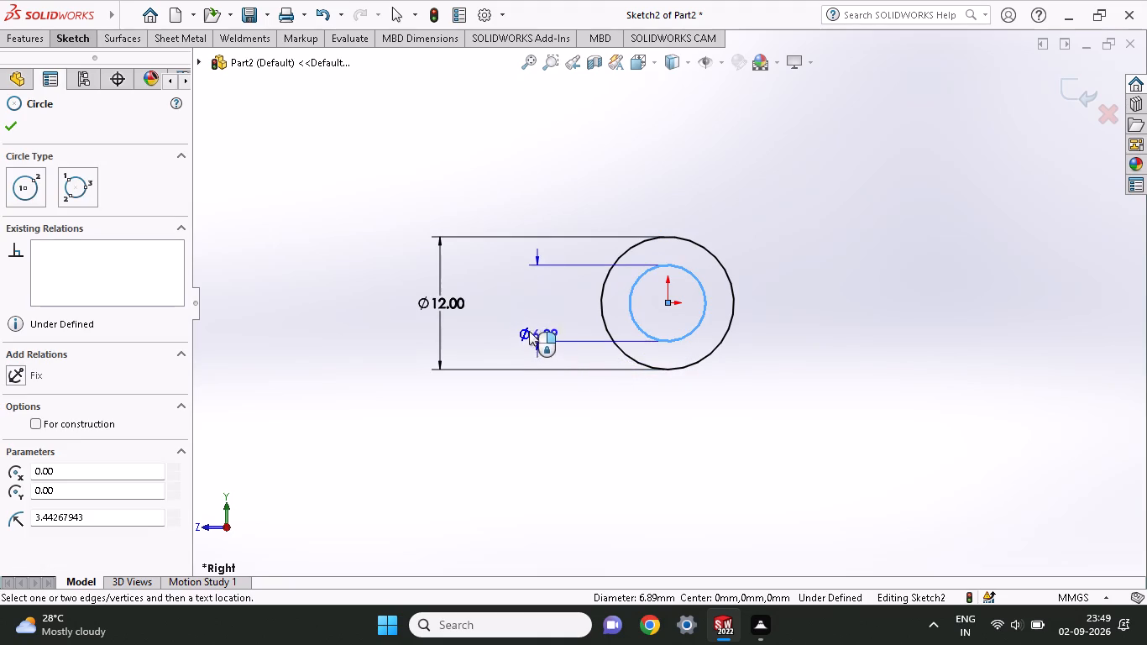
pyautogui.click(527, 331)
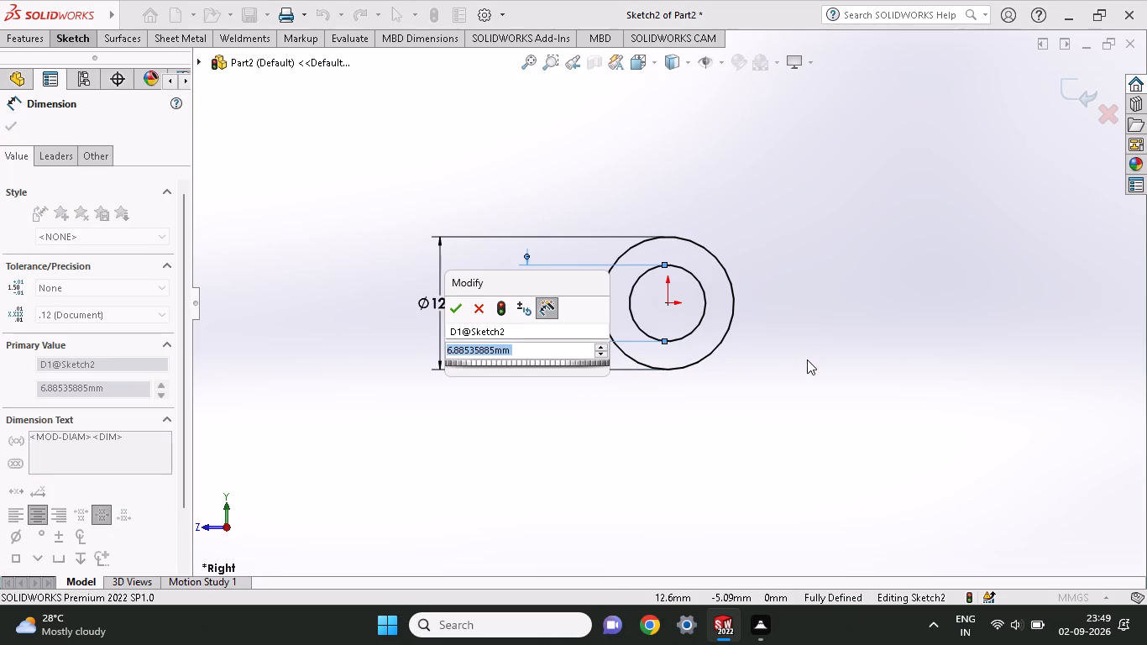
pyautogui.press('6')
pyautogui.press('Return')
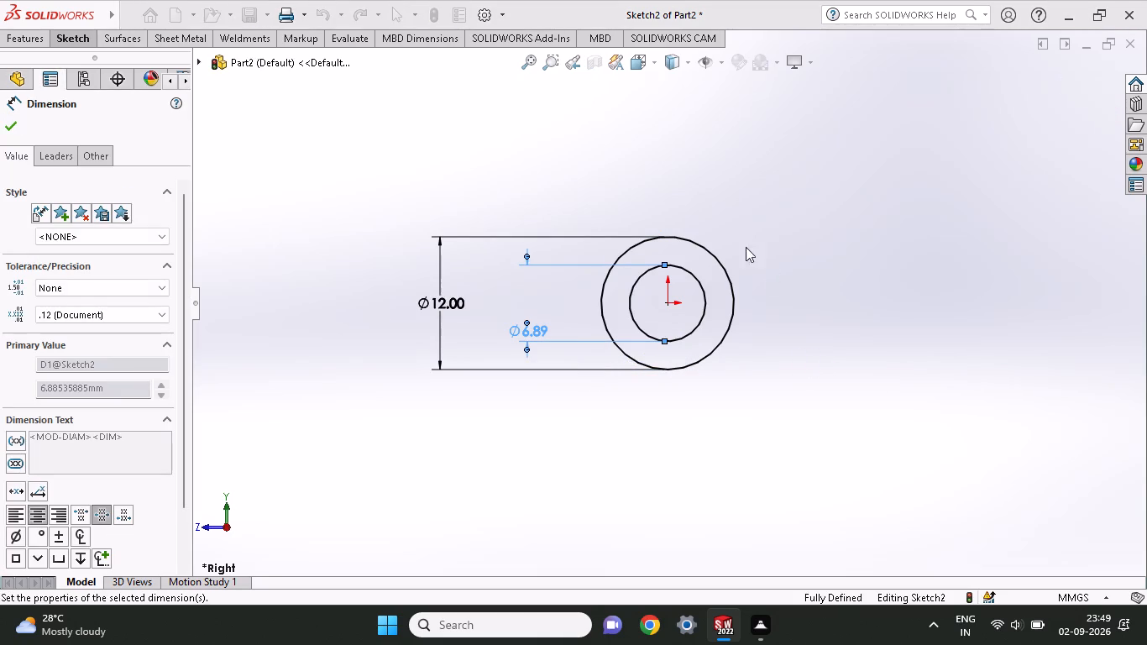
# Extrude the two-circle sketch as a blind boss 70 mm deep to form the hollow tube.
pyautogui.click(27, 41)
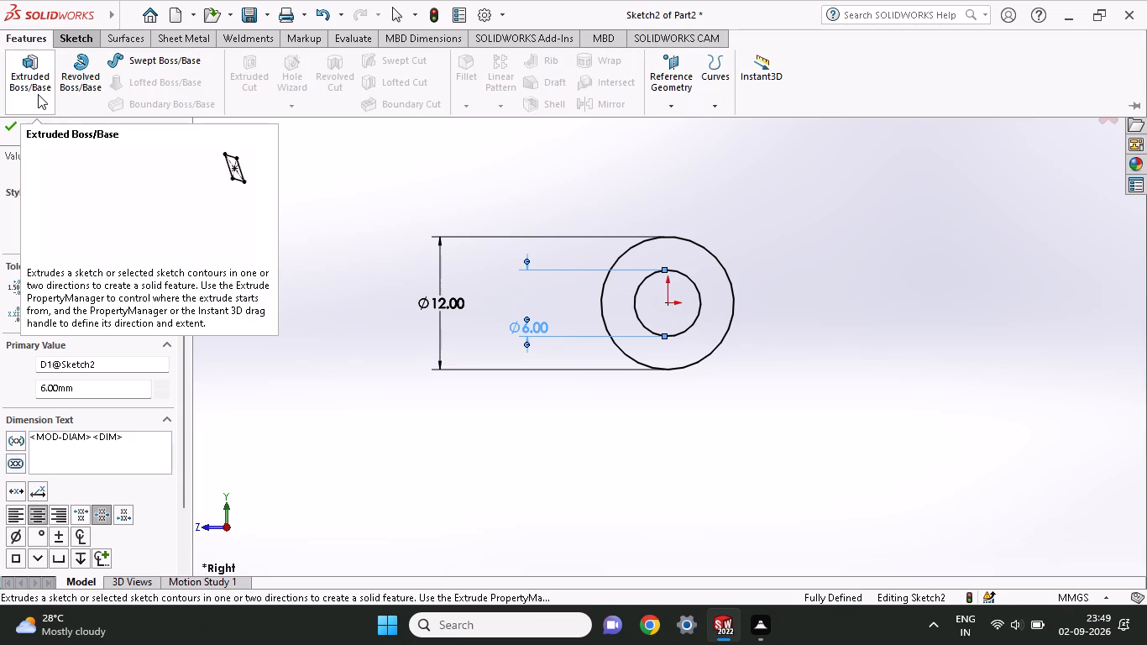
pyautogui.click(38, 94)
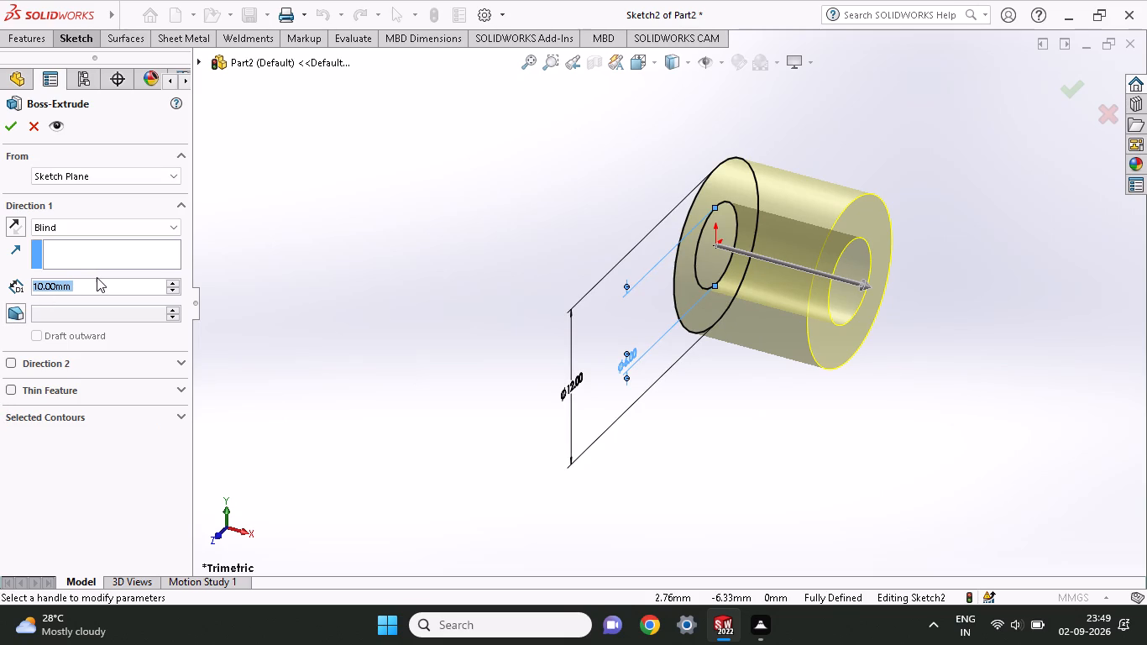
pyautogui.press('7')
pyautogui.press('0')
pyautogui.press('Return')
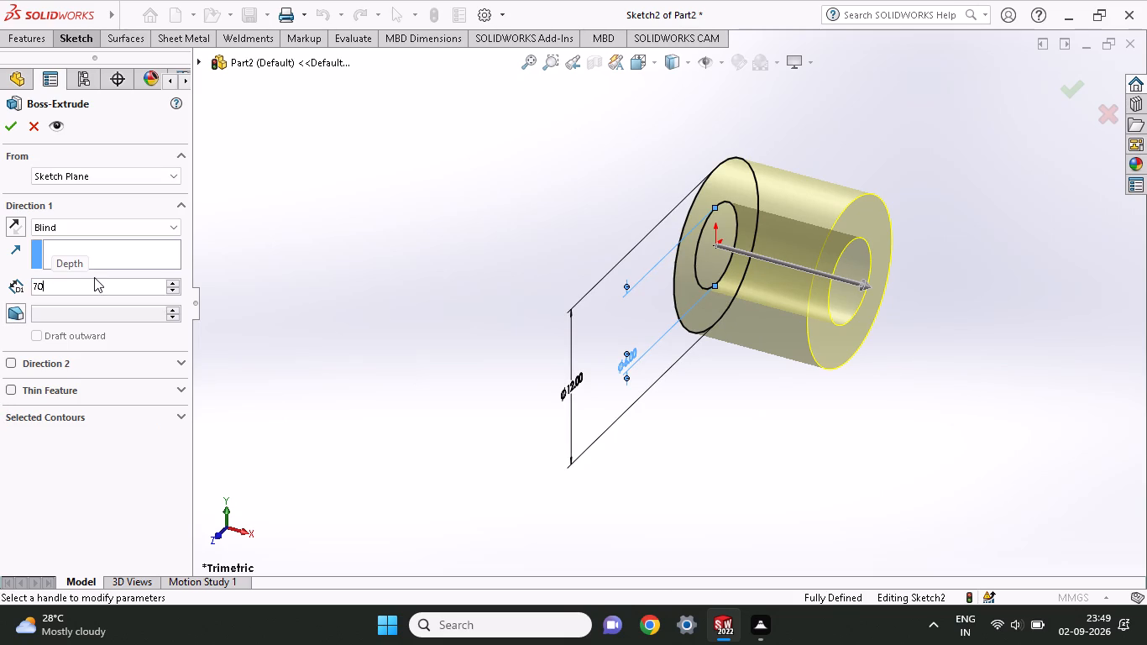
pyautogui.click(8, 124)
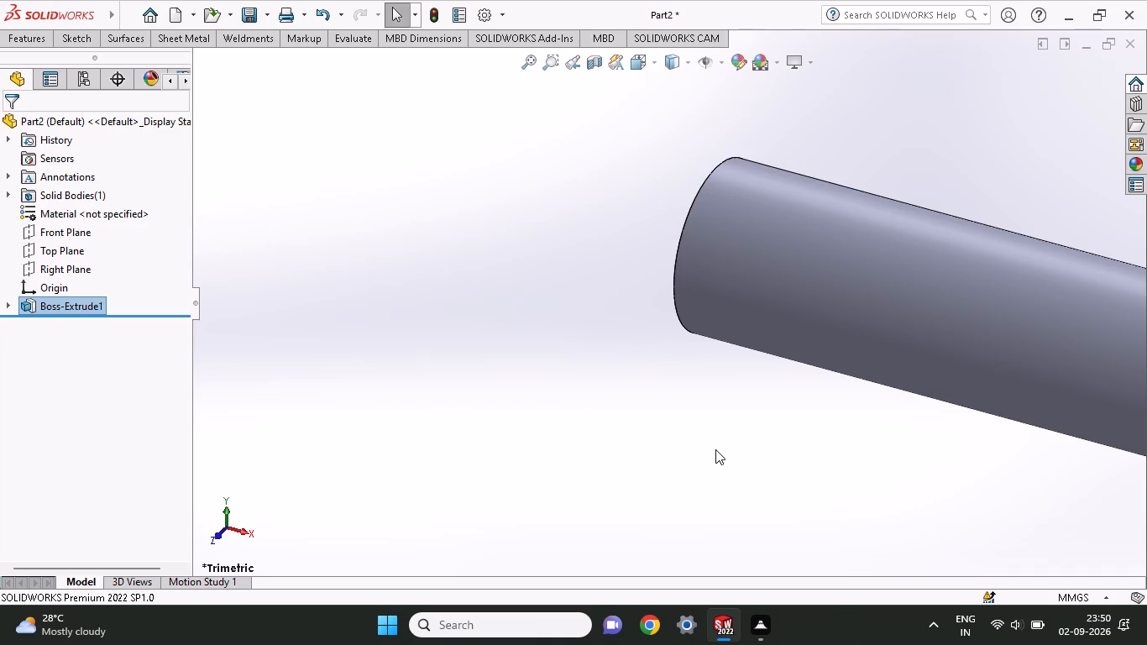
# Examine the extruded tube's overall shape and its open ends from several angles.
pyautogui.scroll(-1, 652, 368)
pyautogui.scroll(1, 663, 373)
pyautogui.scroll(-3, 666, 375)
pyautogui.scroll(3, 667, 380)
pyautogui.scroll(-1, 667, 380)
pyautogui.scroll(3, 664, 383)
pyautogui.scroll(-1, 689, 382)
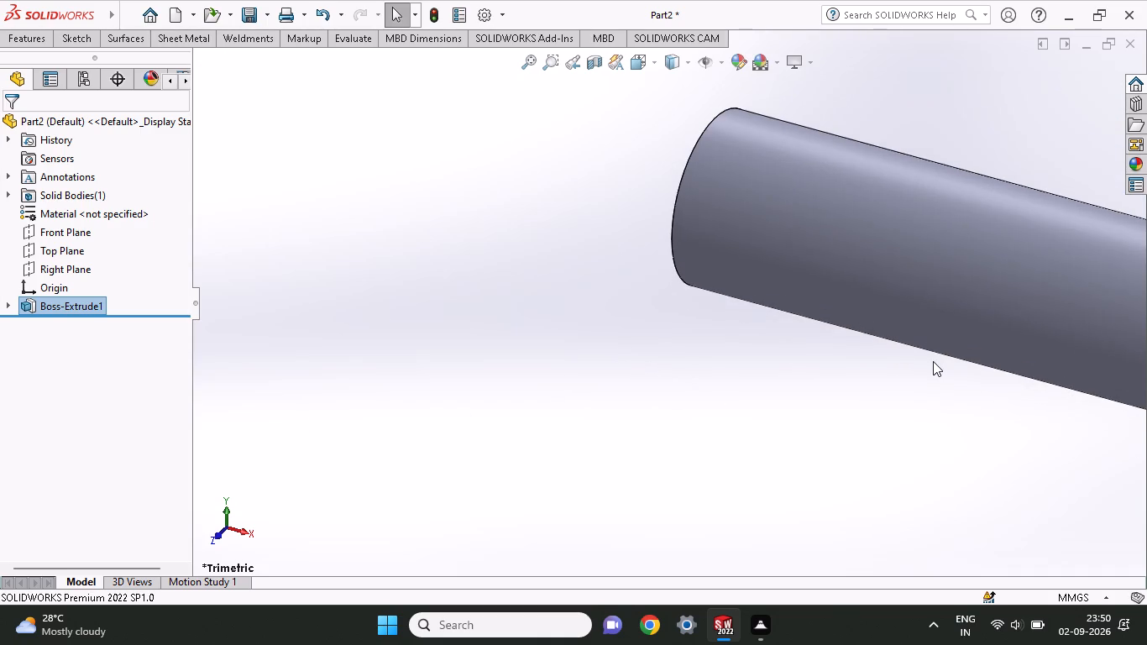
pyautogui.scroll(-4, 932, 359)
pyautogui.scroll(7, 930, 363)
pyautogui.scroll(-4, 929, 365)
pyautogui.scroll(5, 922, 371)
pyautogui.moveTo(888, 371); pyautogui.dragTo(847, 374, button='middle')
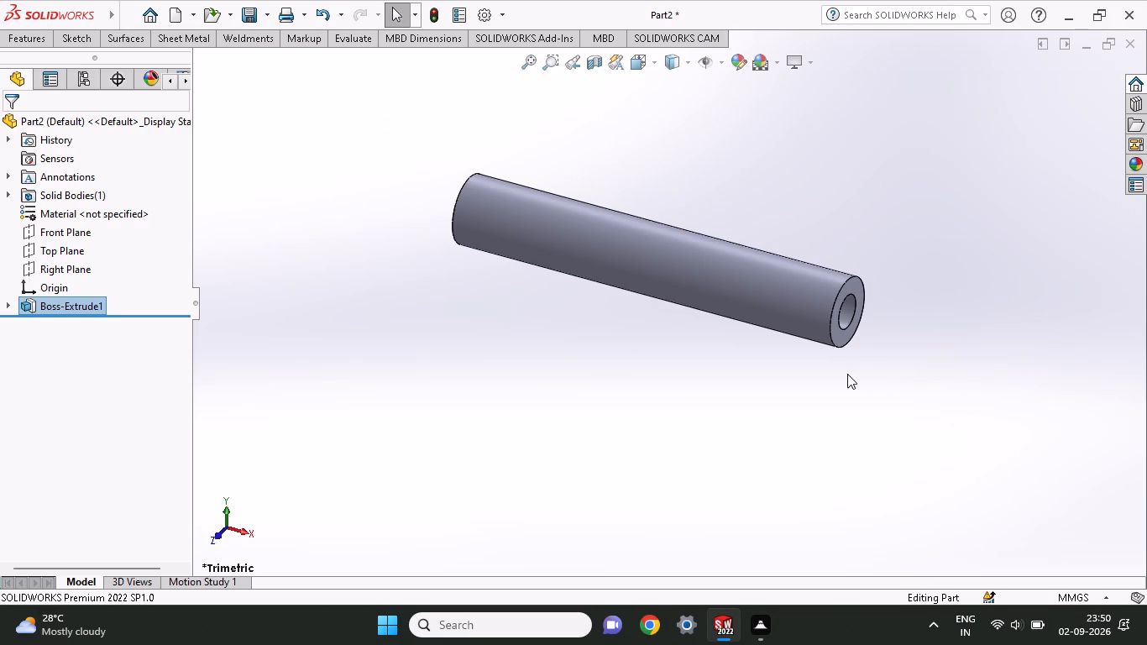
pyautogui.moveTo(847, 374); pyautogui.dragTo(824, 374, button='middle')
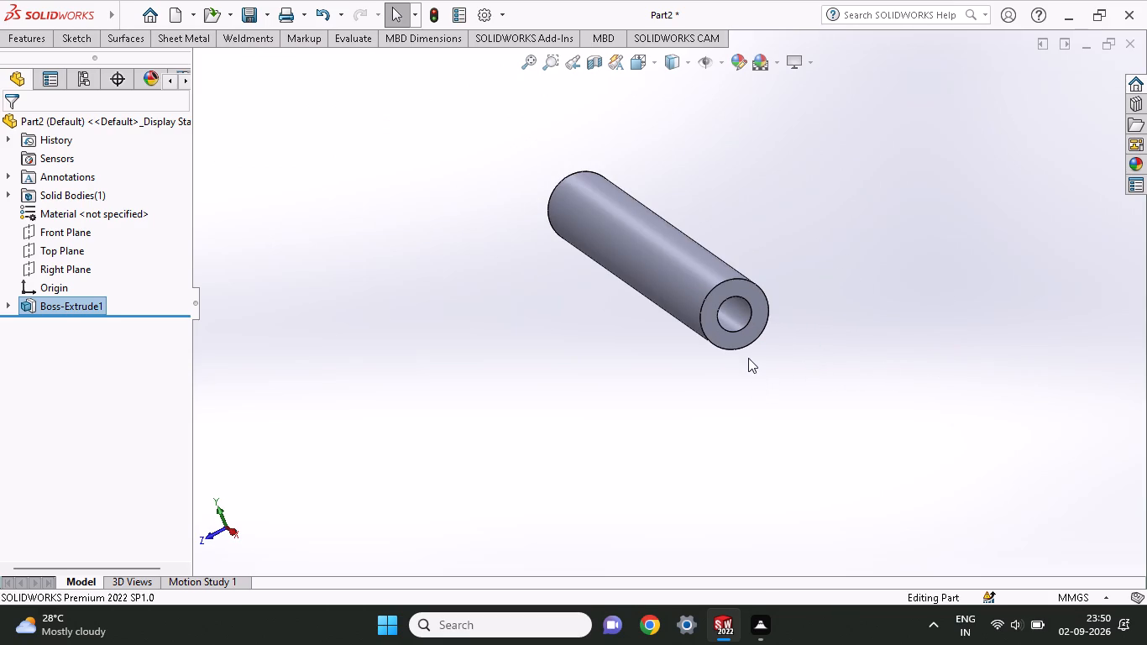
pyautogui.moveTo(748, 358); pyautogui.dragTo(723, 333, button='middle')
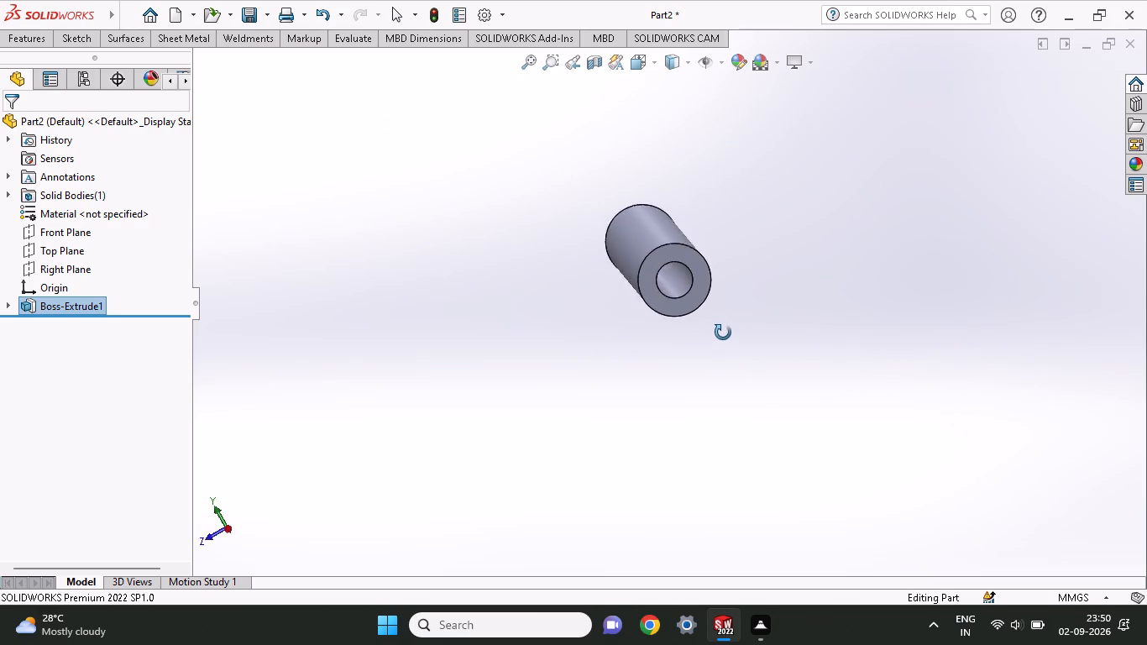
pyautogui.moveTo(723, 333); pyautogui.dragTo(717, 293, button='middle')
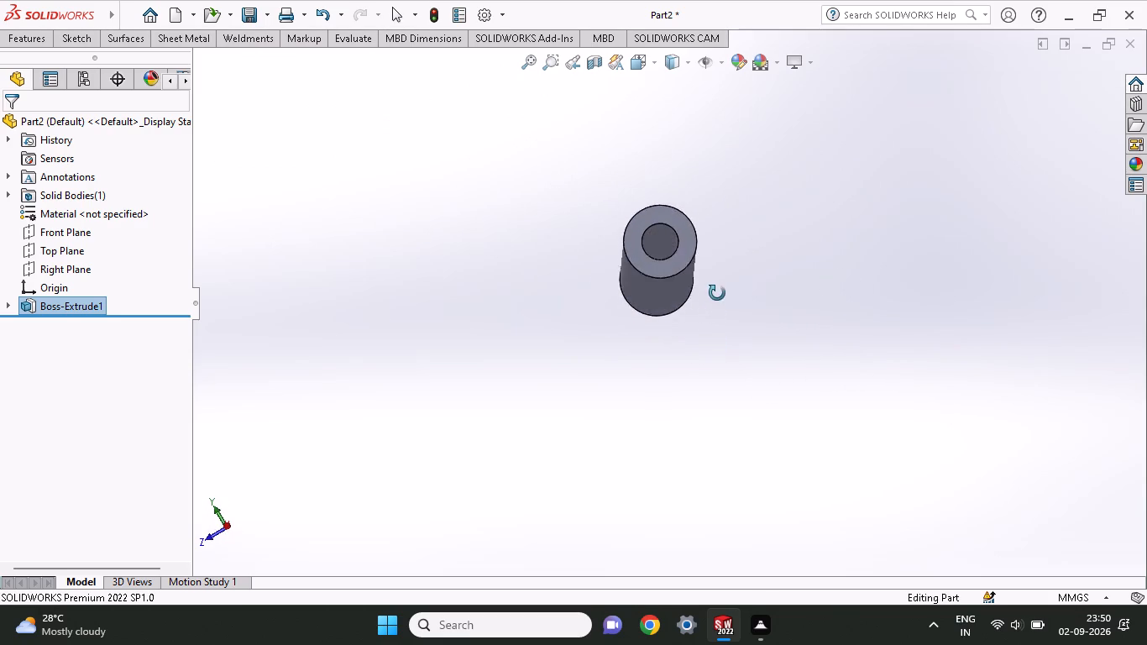
pyautogui.moveTo(717, 293); pyautogui.dragTo(715, 325, button='middle')
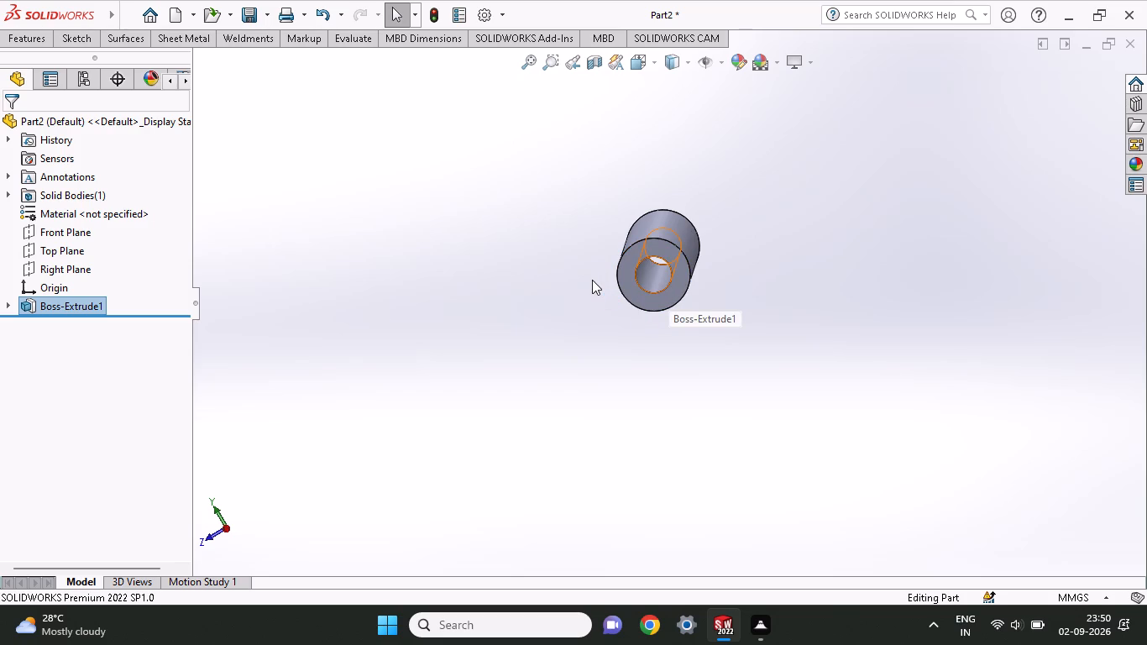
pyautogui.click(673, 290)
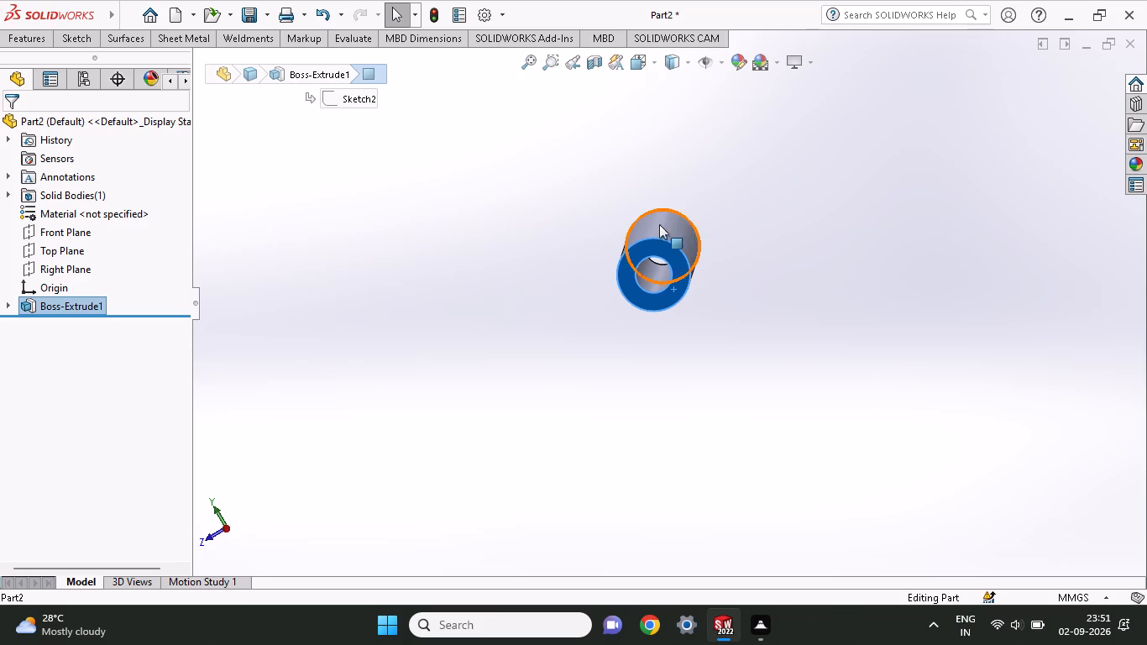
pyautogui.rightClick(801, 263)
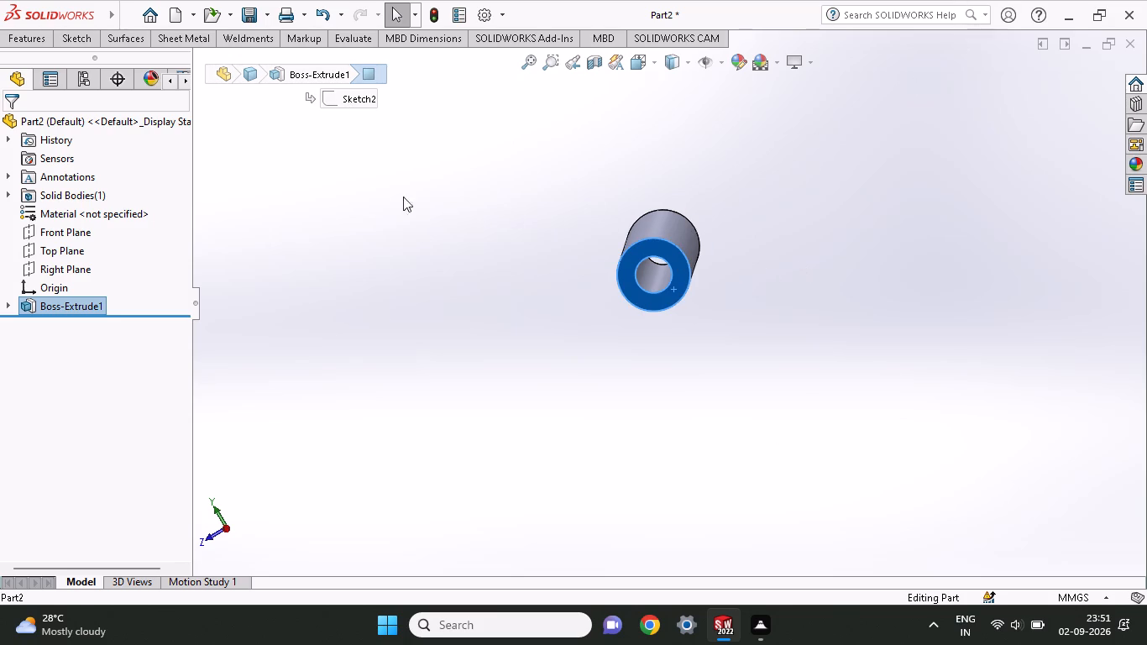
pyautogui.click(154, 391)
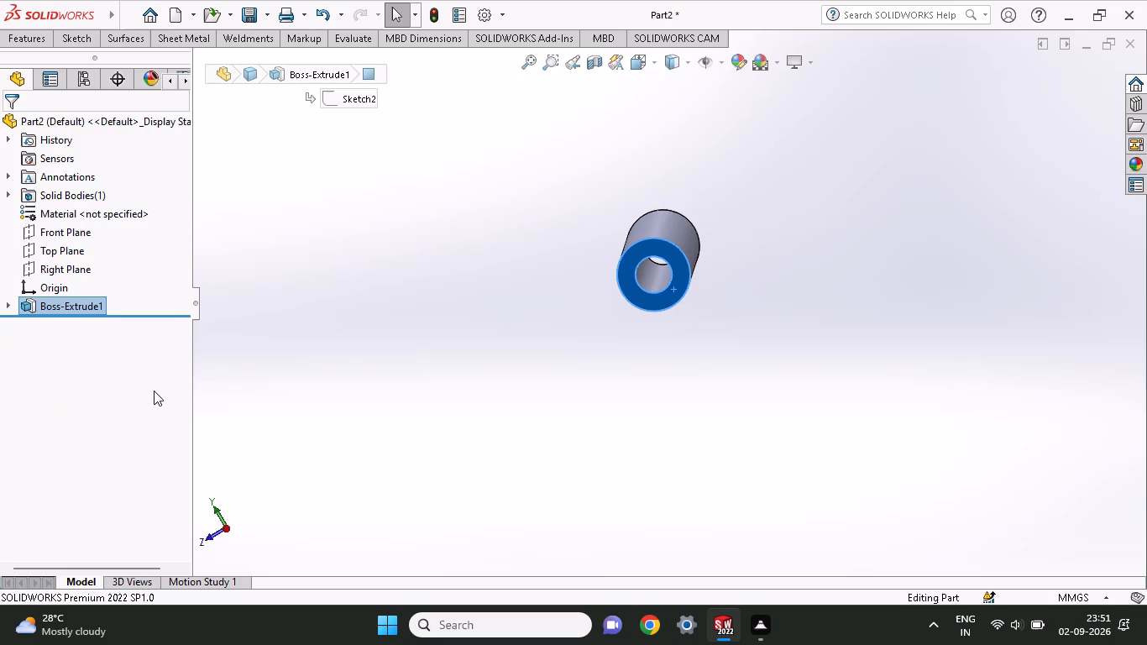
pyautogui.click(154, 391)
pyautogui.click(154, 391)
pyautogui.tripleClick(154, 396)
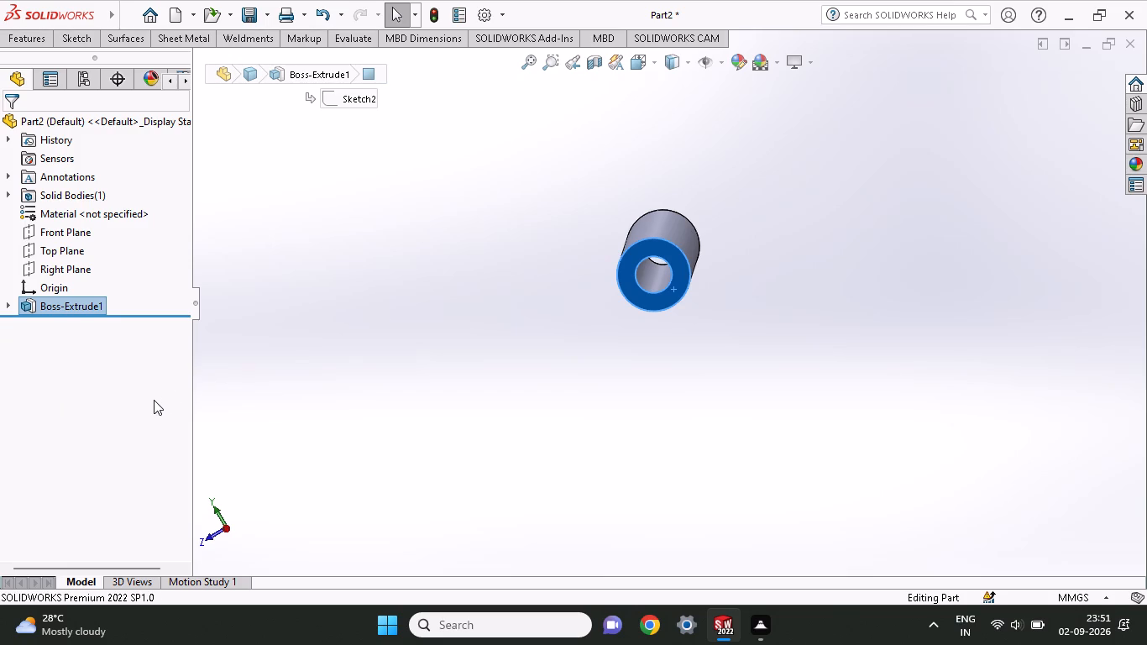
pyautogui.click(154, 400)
# Start a new sketch on the tube's ring-shaped end face, at the end away from the Right Plane.
pyautogui.moveTo(697, 320); pyautogui.dragTo(920, 317, button='middle')
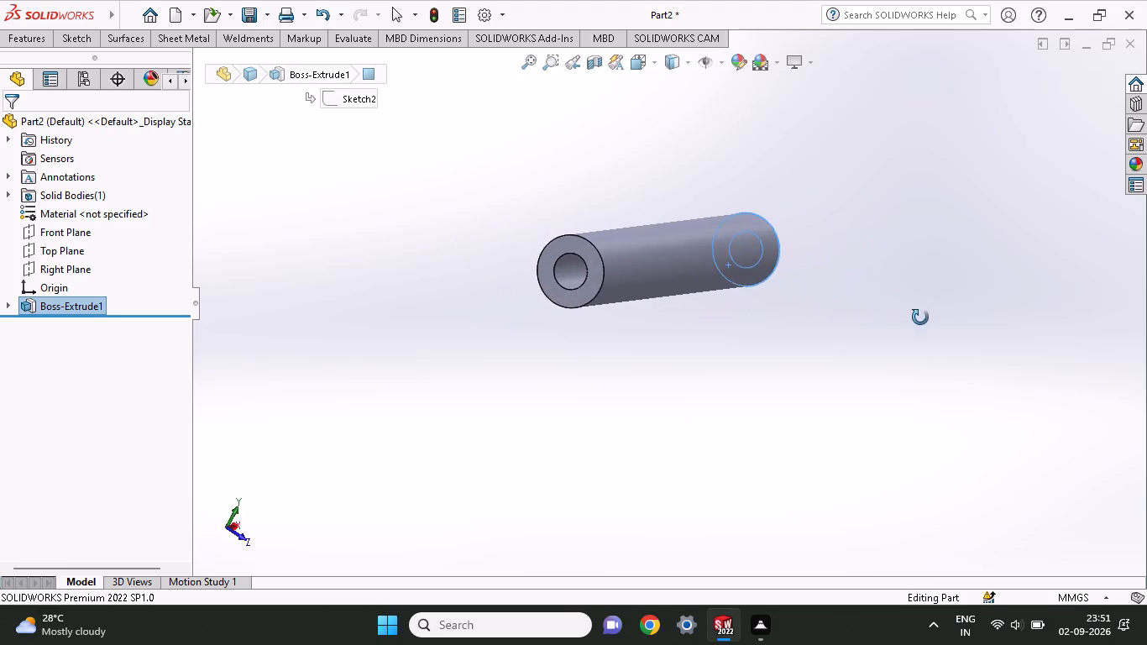
pyautogui.moveTo(920, 317); pyautogui.dragTo(688, 467, button='middle')
pyautogui.click(722, 372)
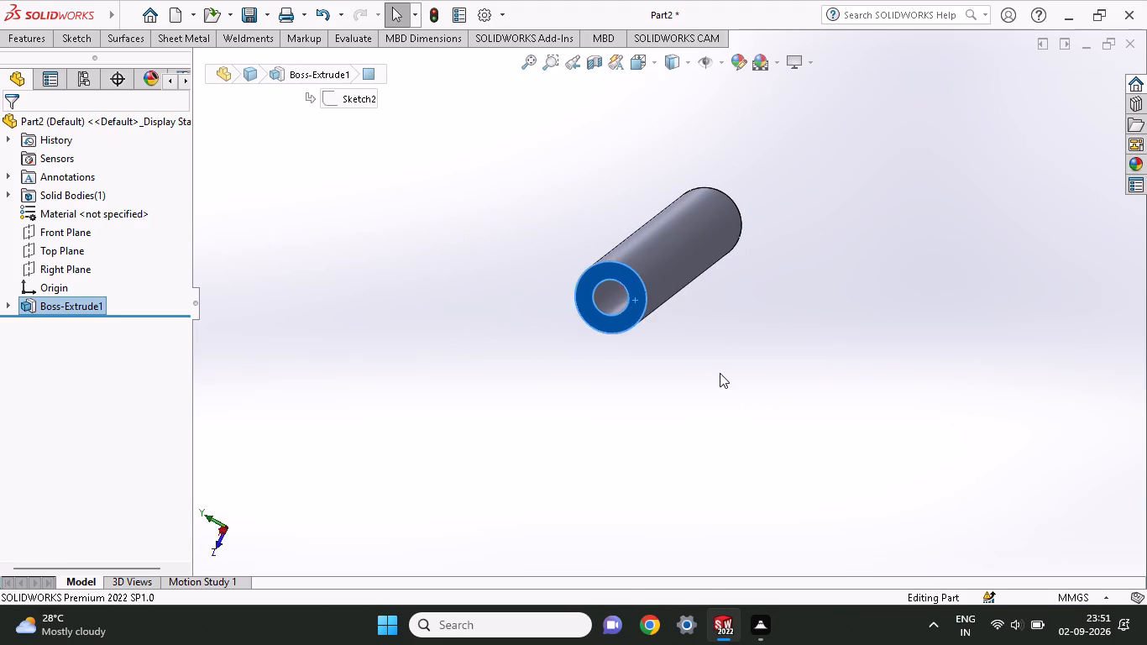
pyautogui.click(631, 317)
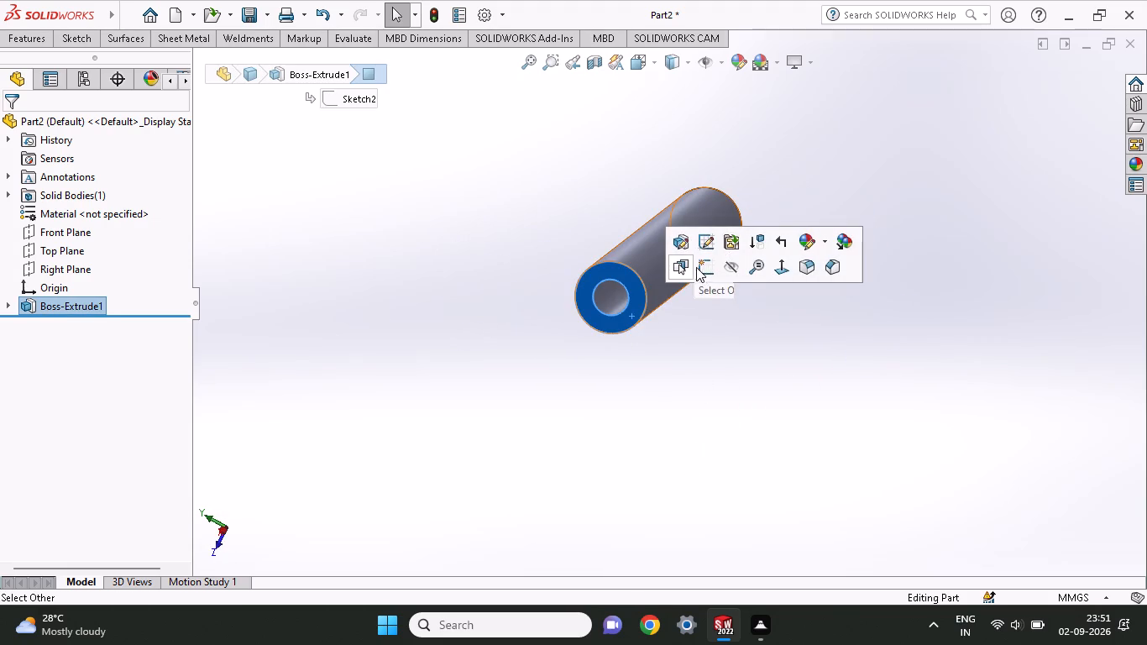
pyautogui.click(704, 270)
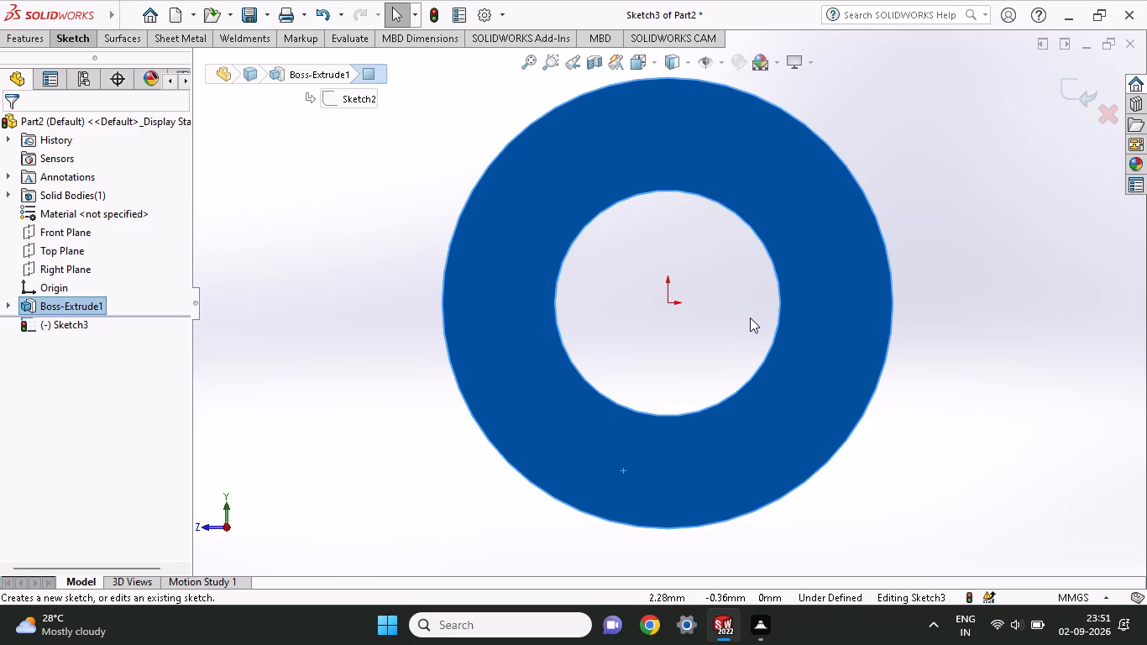
# Sketch a horizontal corner rectangle about 10.2 mm by 2.6 mm, extending outward from the tube's outer edge on the negative Z side.
pyautogui.scroll(-2, 883, 338)
pyautogui.scroll(5, 883, 338)
pyautogui.scroll(-1, 840, 305)
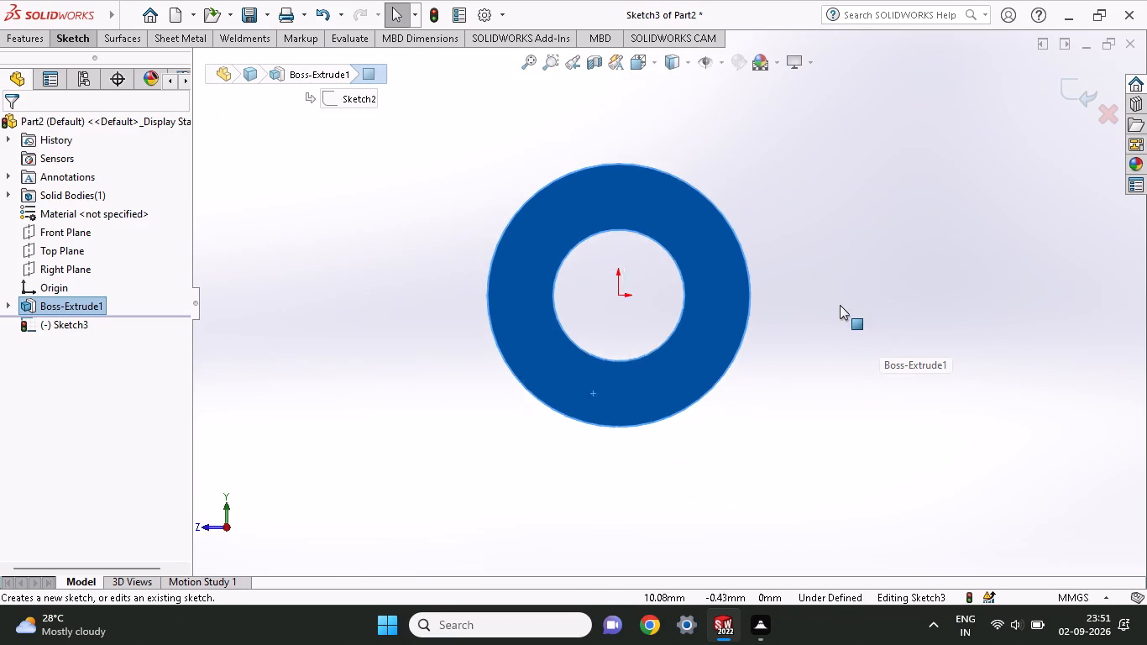
pyautogui.click(71, 42)
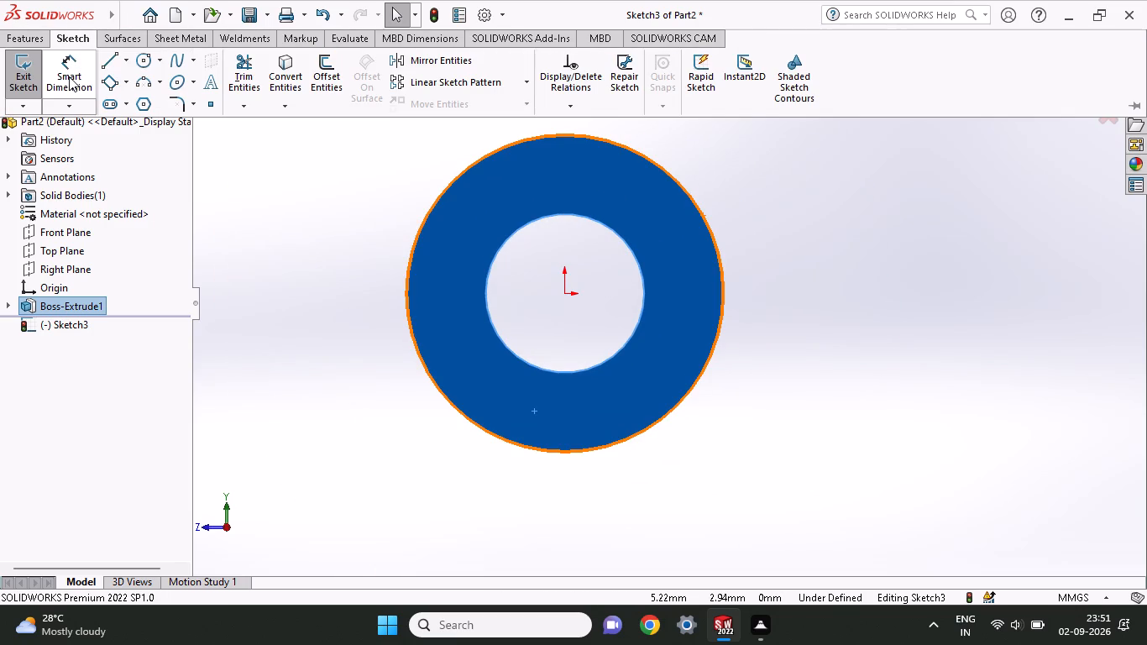
pyautogui.click(129, 84)
pyautogui.click(128, 112)
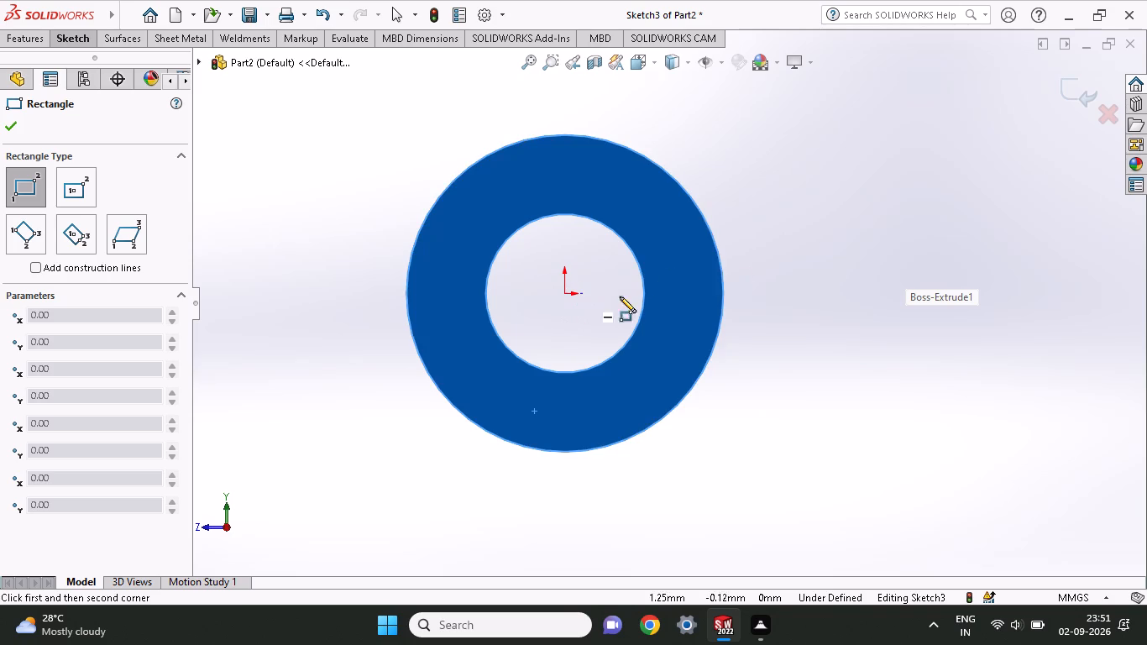
pyautogui.click(719, 263)
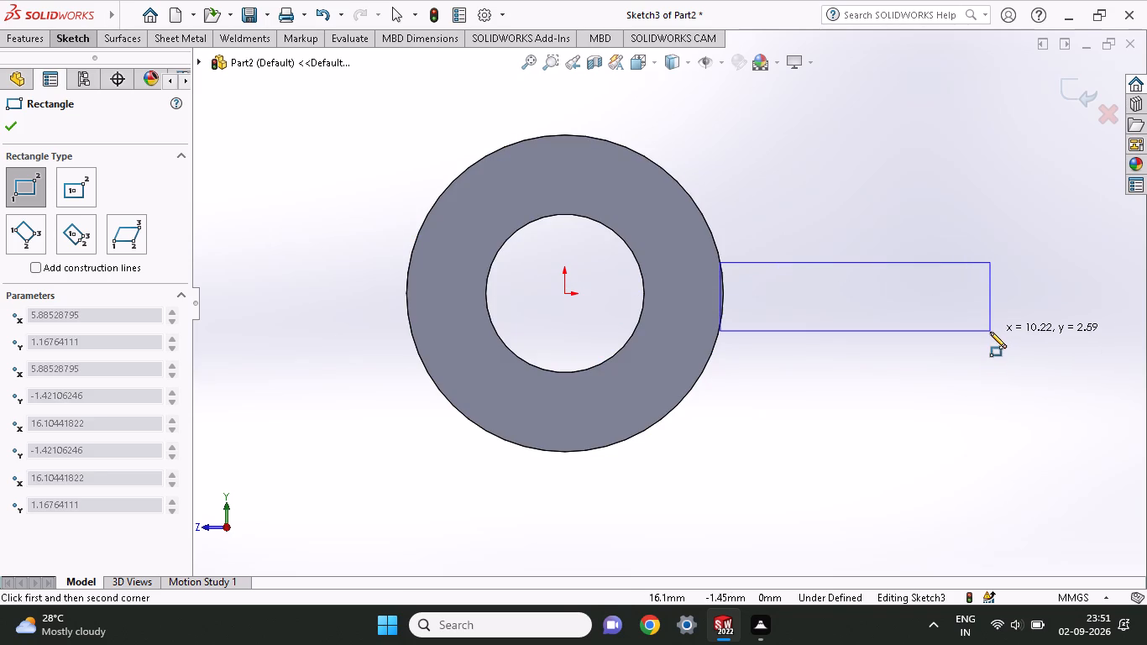
pyautogui.click(990, 332)
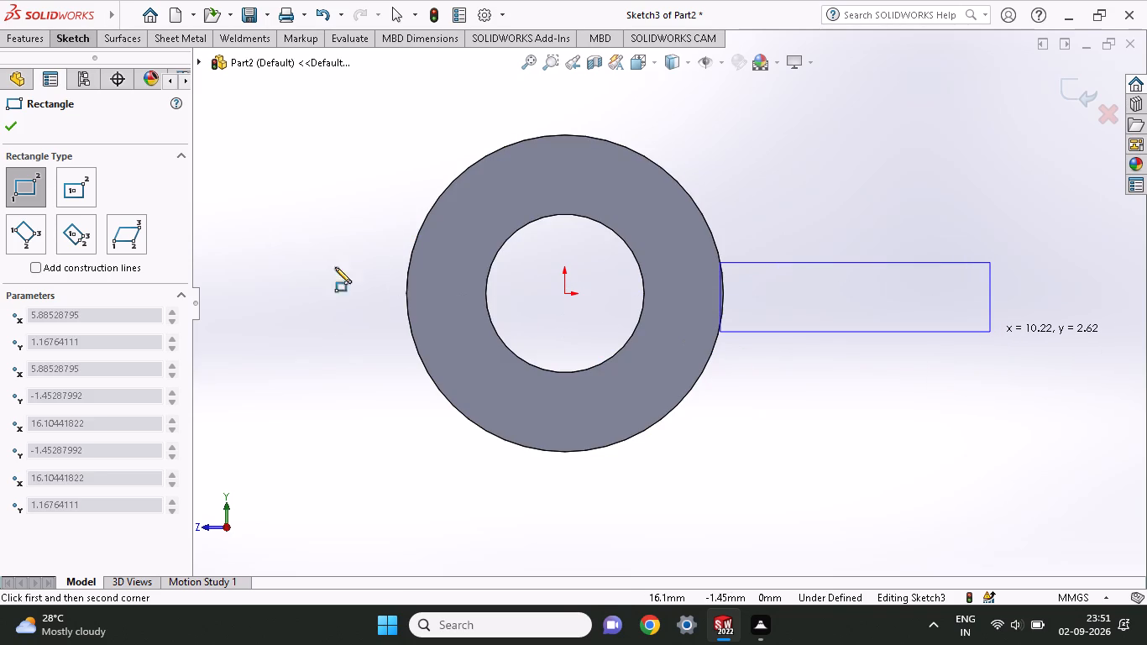
# Dimension the horizontal distance from the origin to the rectangle's far lower corner at 38 mm.
pyautogui.click(71, 38)
pyautogui.click(79, 79)
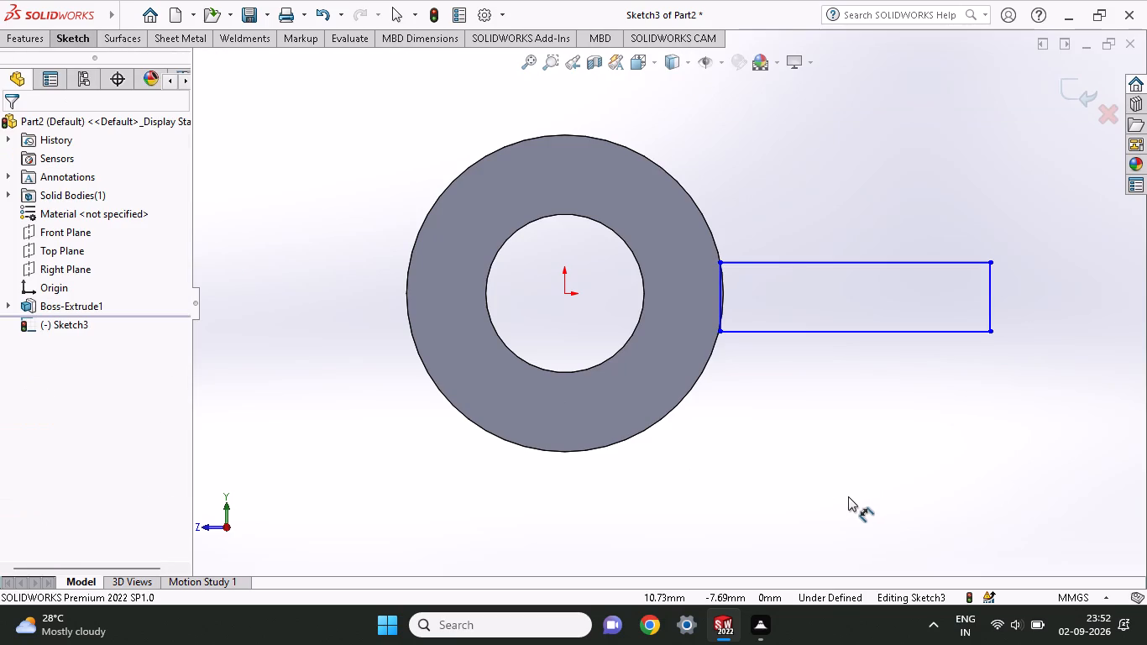
pyautogui.click(563, 294)
pyautogui.click(993, 333)
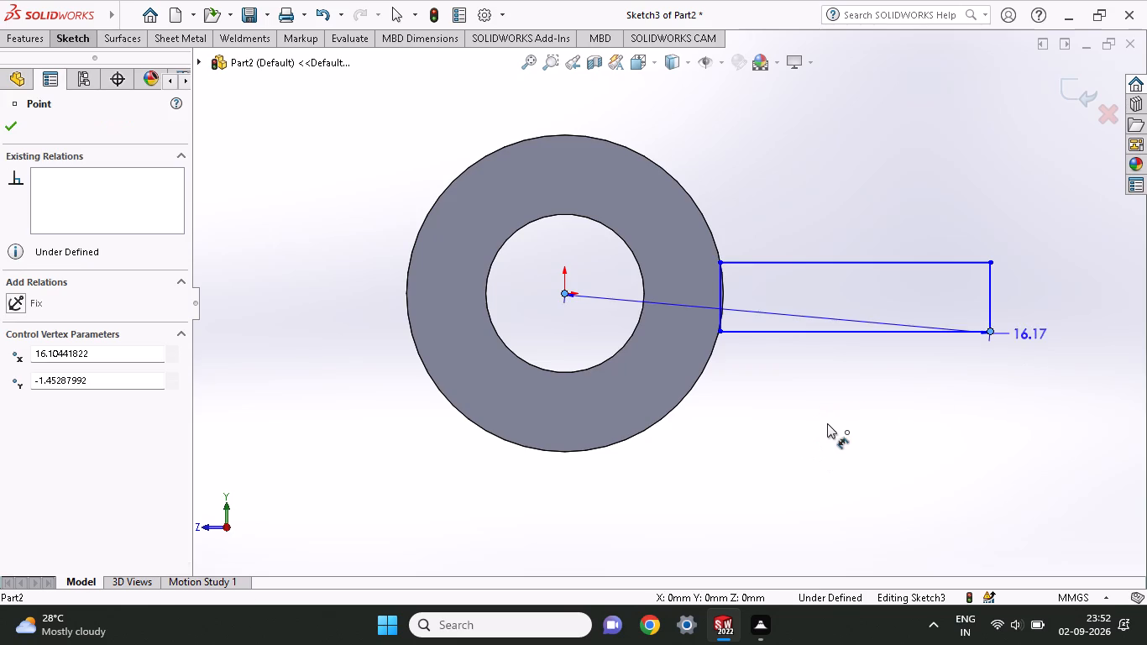
pyautogui.click(751, 511)
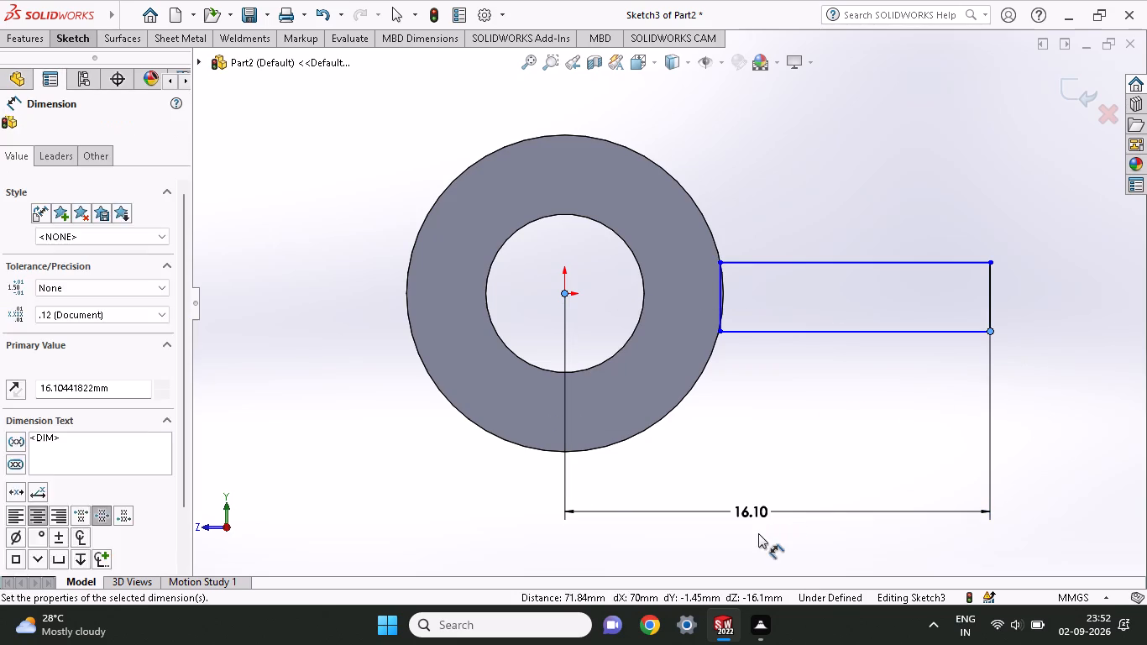
pyautogui.write('38')
pyautogui.press('Return')
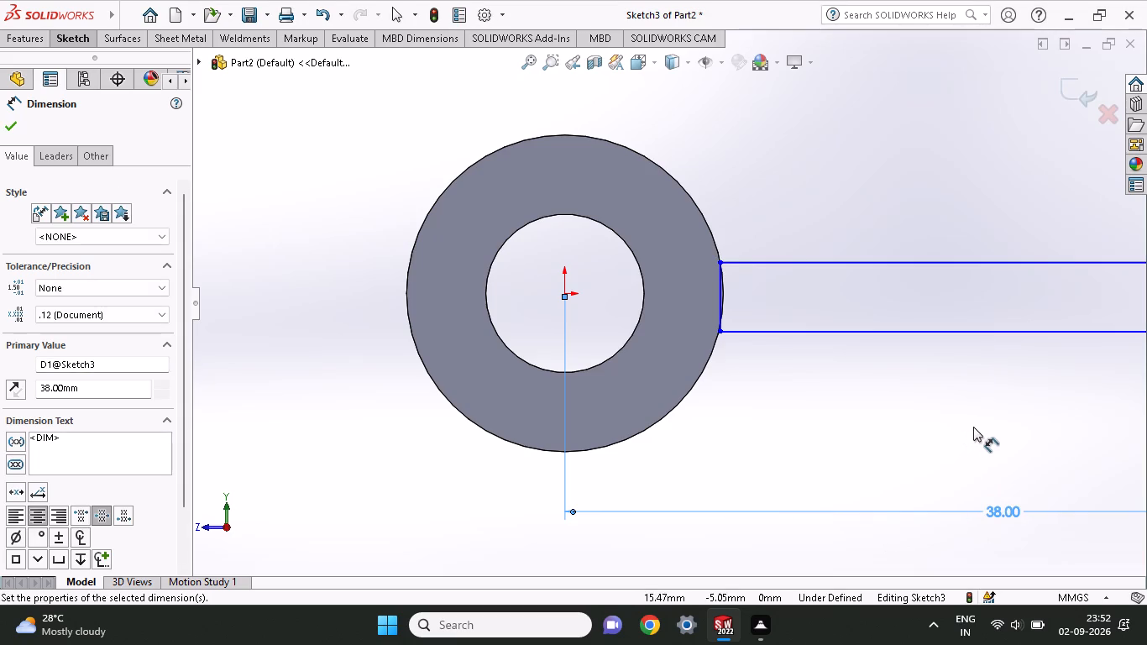
# Extrude the rectangle sketch 70 mm blind in the reversed direction, back along the tube's length, merged with the tube.
pyautogui.keyDown('ctrl'); pyautogui.scroll(2, 973, 427); pyautogui.keyUp('ctrl')
pyautogui.keyDown('ctrl'); pyautogui.scroll(-1, 973, 427); pyautogui.keyUp('ctrl')
pyautogui.keyDown('ctrl'); pyautogui.scroll(2, 973, 427); pyautogui.keyUp('ctrl')
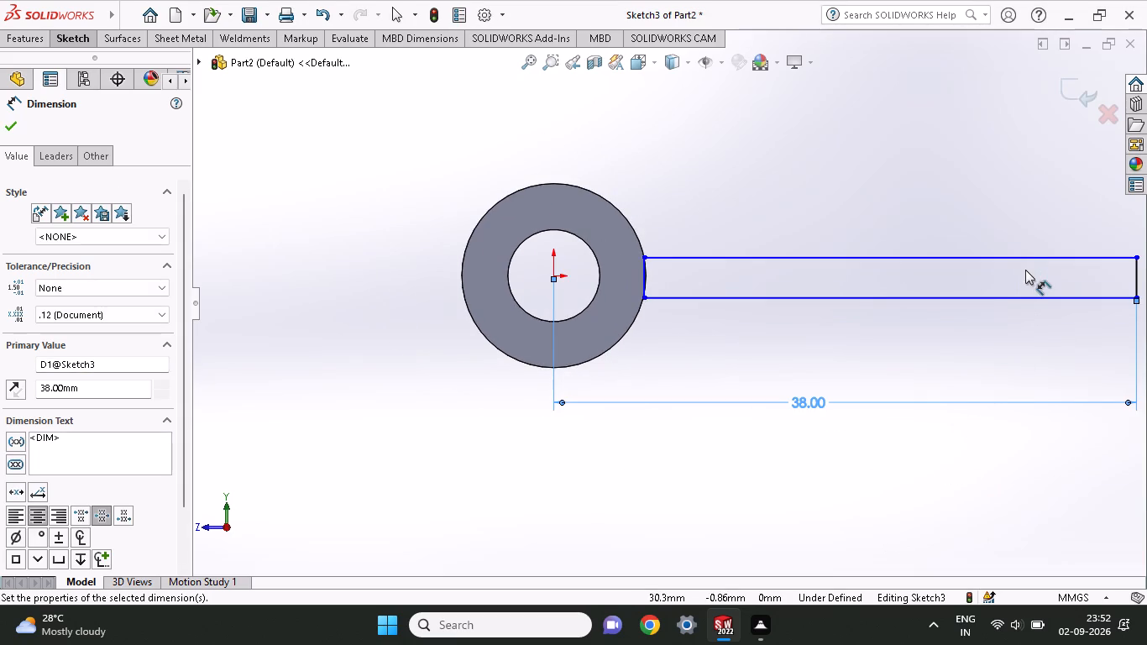
pyautogui.keyDown('ctrl'); pyautogui.scroll(1, 1025, 270); pyautogui.keyUp('ctrl')
pyautogui.keyDown('ctrl'); pyautogui.scroll(1, 1032, 202); pyautogui.keyUp('ctrl')
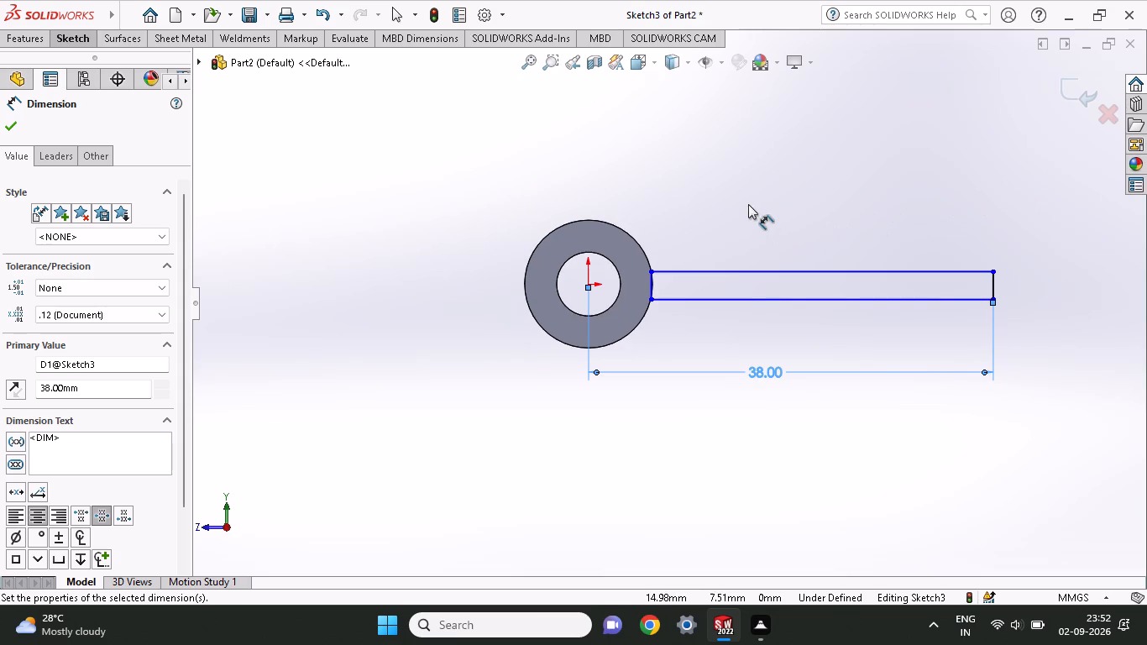
pyautogui.moveTo(748, 204); pyautogui.dragTo(739, 239, button='middle')
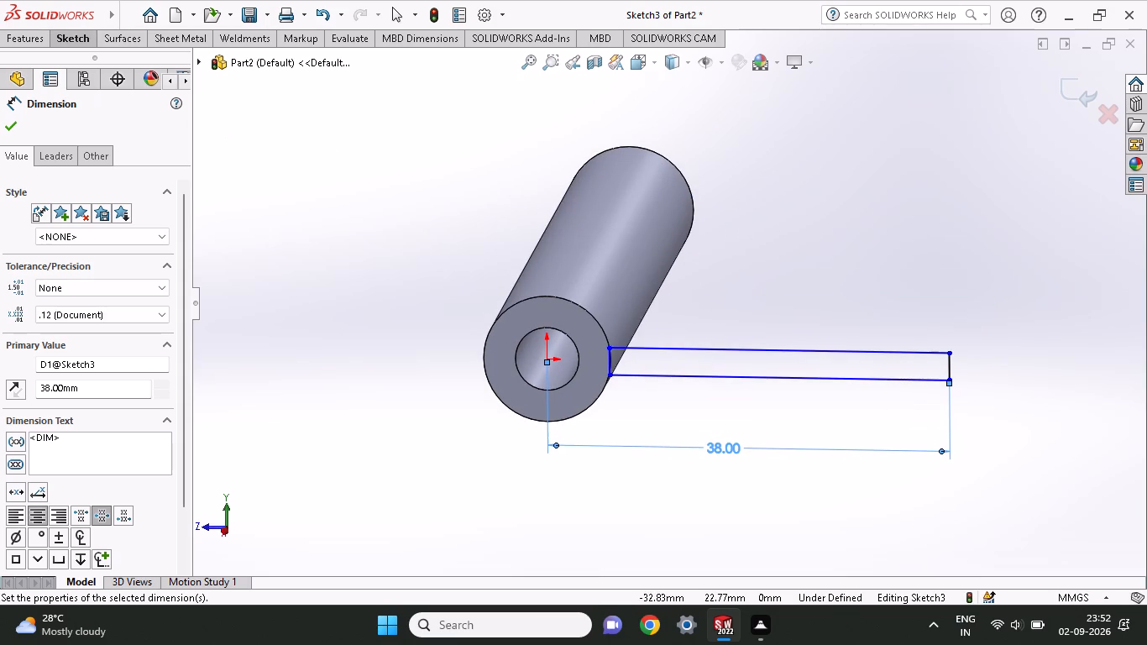
pyautogui.click(19, 43)
pyautogui.click(30, 81)
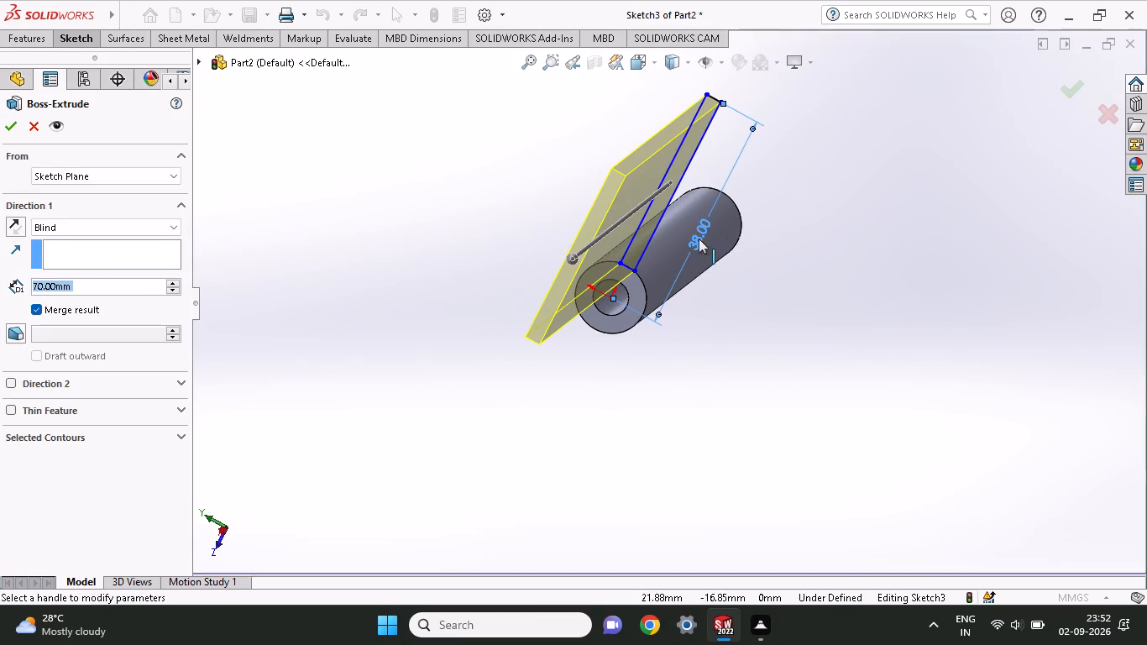
pyautogui.click(1, 228)
pyautogui.click(7, 224)
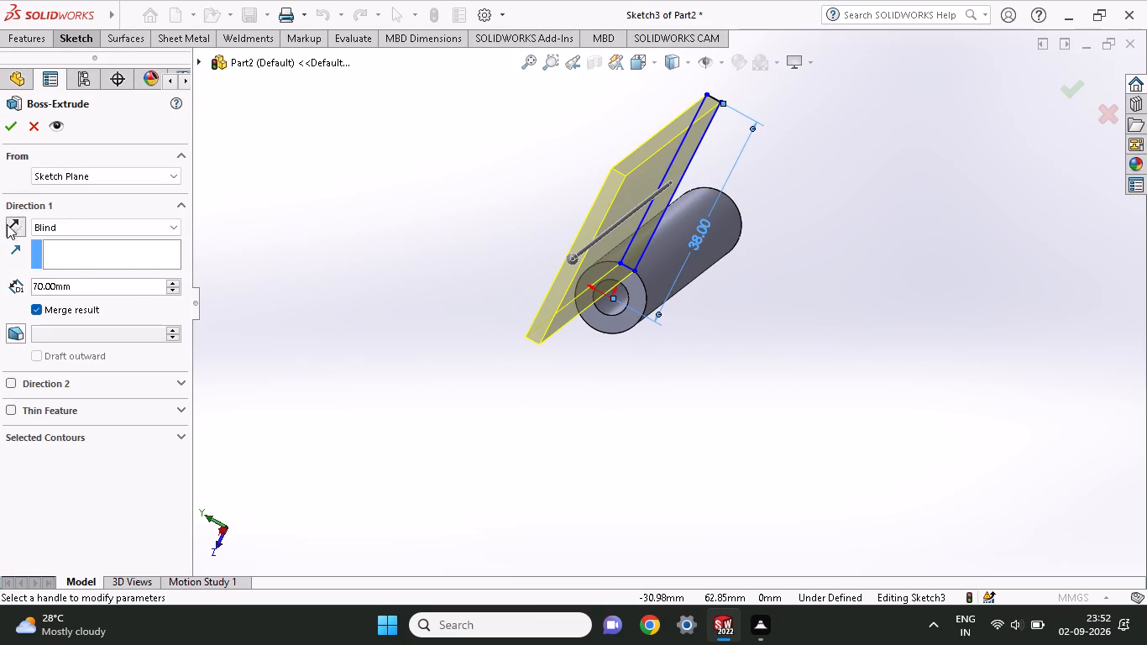
pyautogui.moveTo(463, 246); pyautogui.dragTo(521, 333, button='middle')
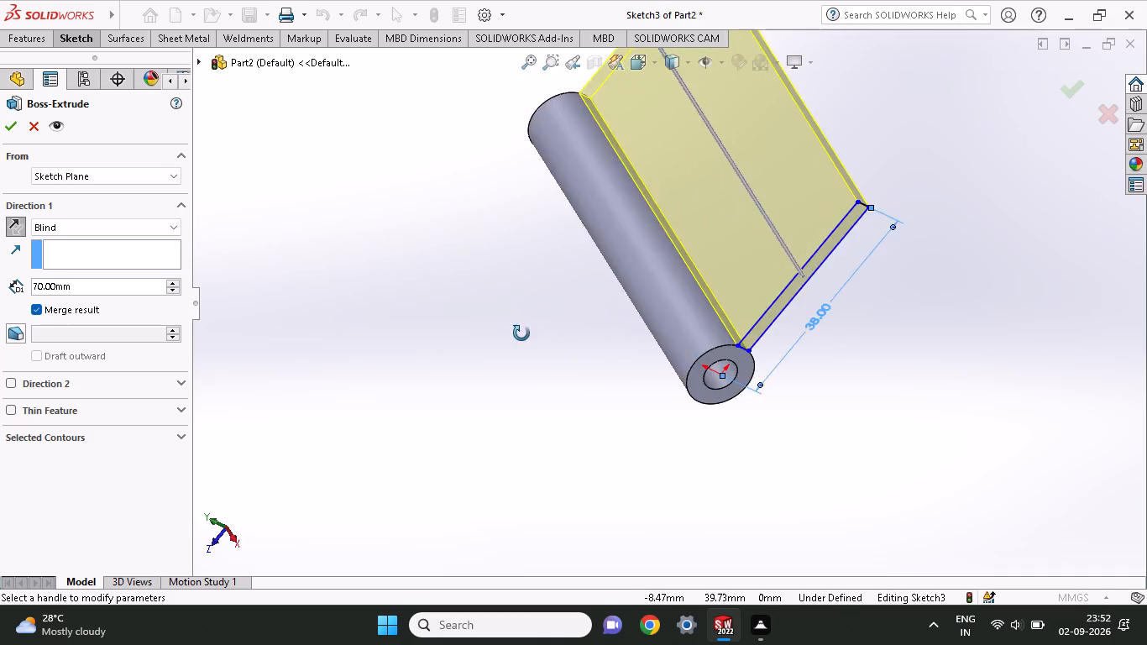
pyautogui.moveTo(521, 333); pyautogui.dragTo(531, 275, button='middle')
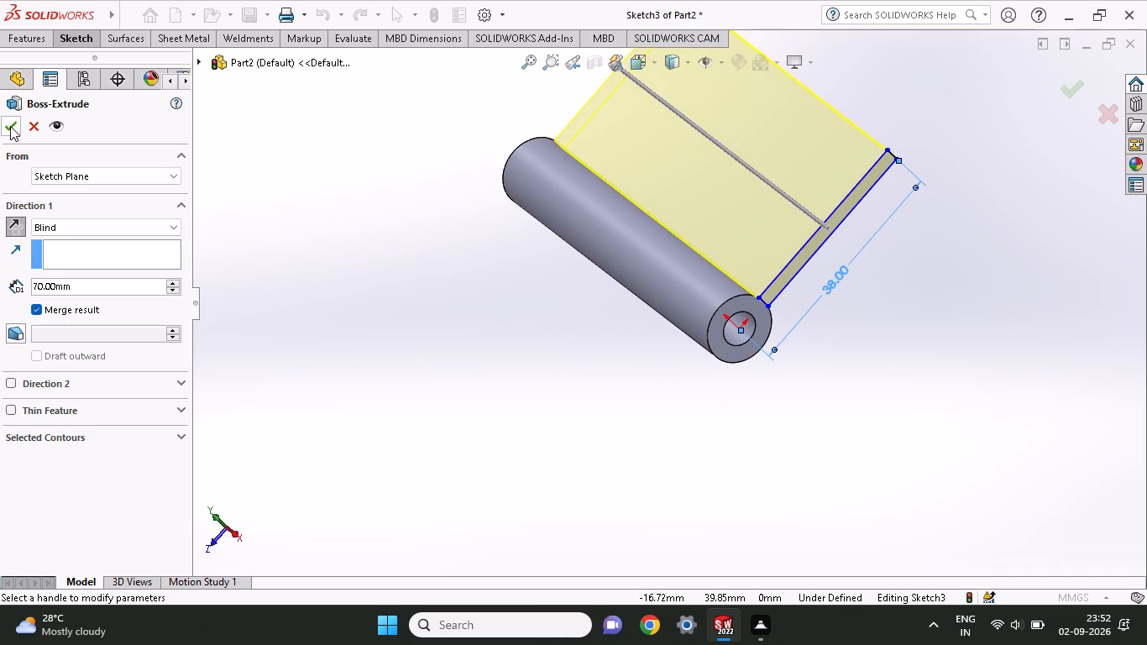
pyautogui.click(9, 127)
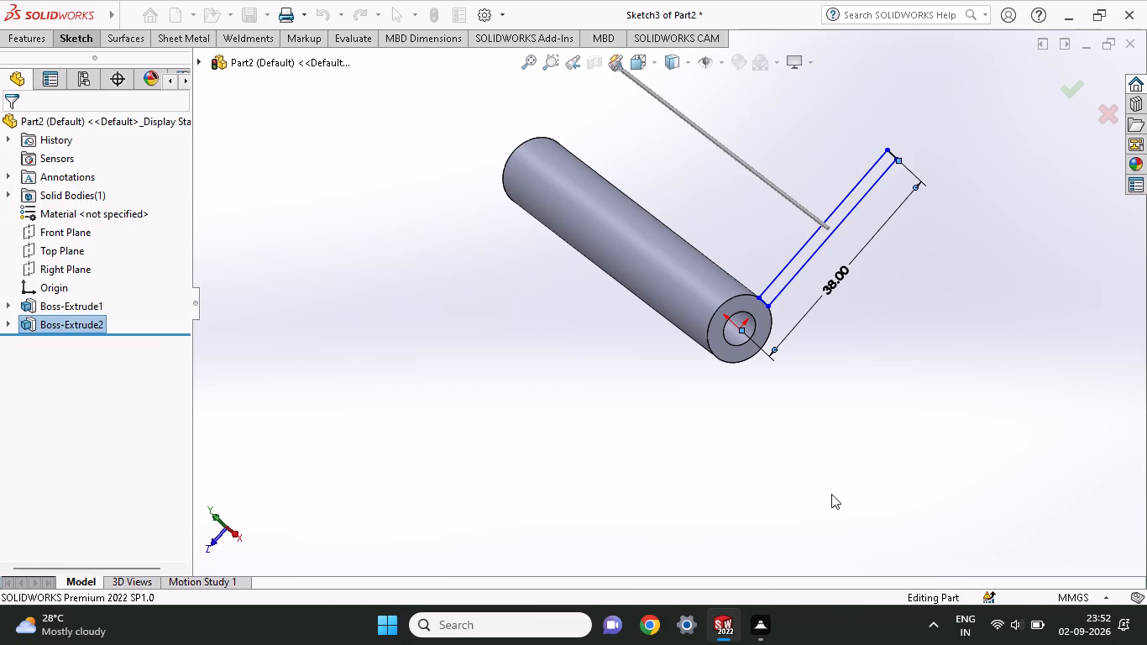
# Examine the tube and its attached flat plate from several angles, including the underside and the end face.
pyautogui.moveTo(855, 298); pyautogui.dragTo(796, 593, button='middle')
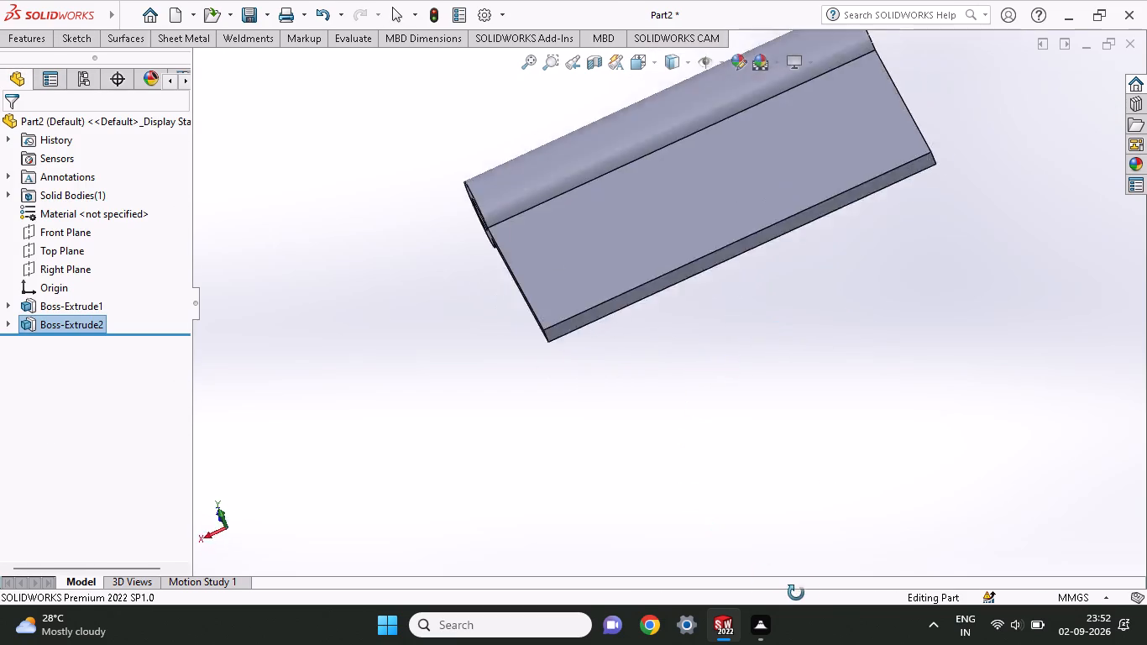
pyautogui.moveTo(796, 593); pyautogui.dragTo(876, 403, button='middle')
pyautogui.scroll(1, 876, 402)
pyautogui.scroll(-1, 835, 144)
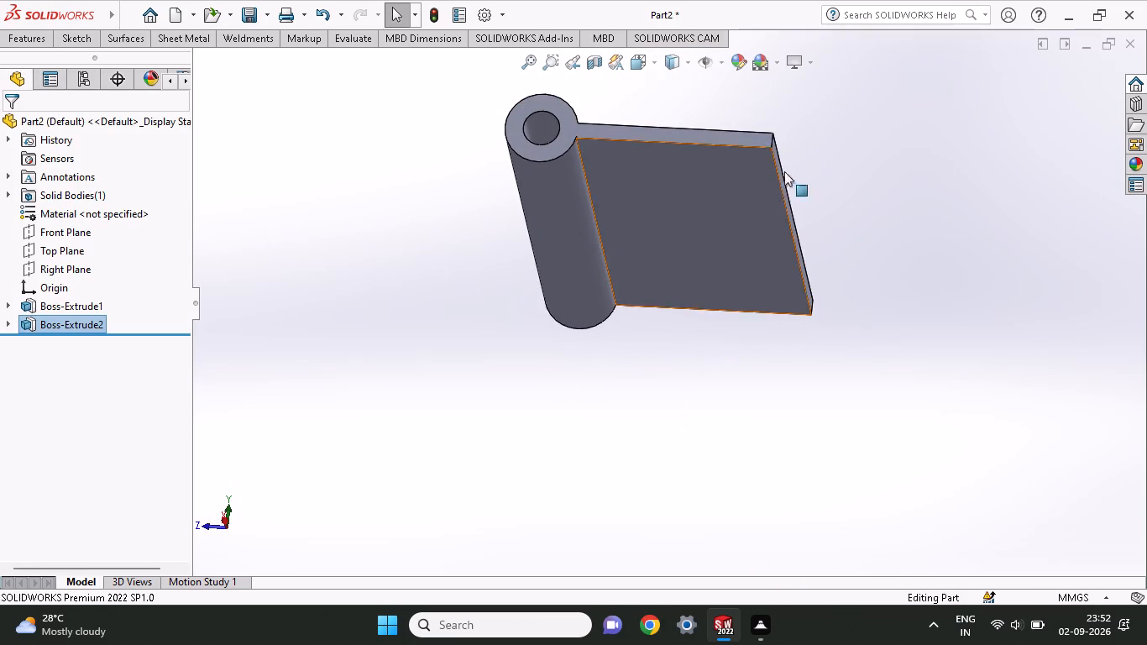
pyautogui.moveTo(846, 166); pyautogui.dragTo(838, 268, button='middle')
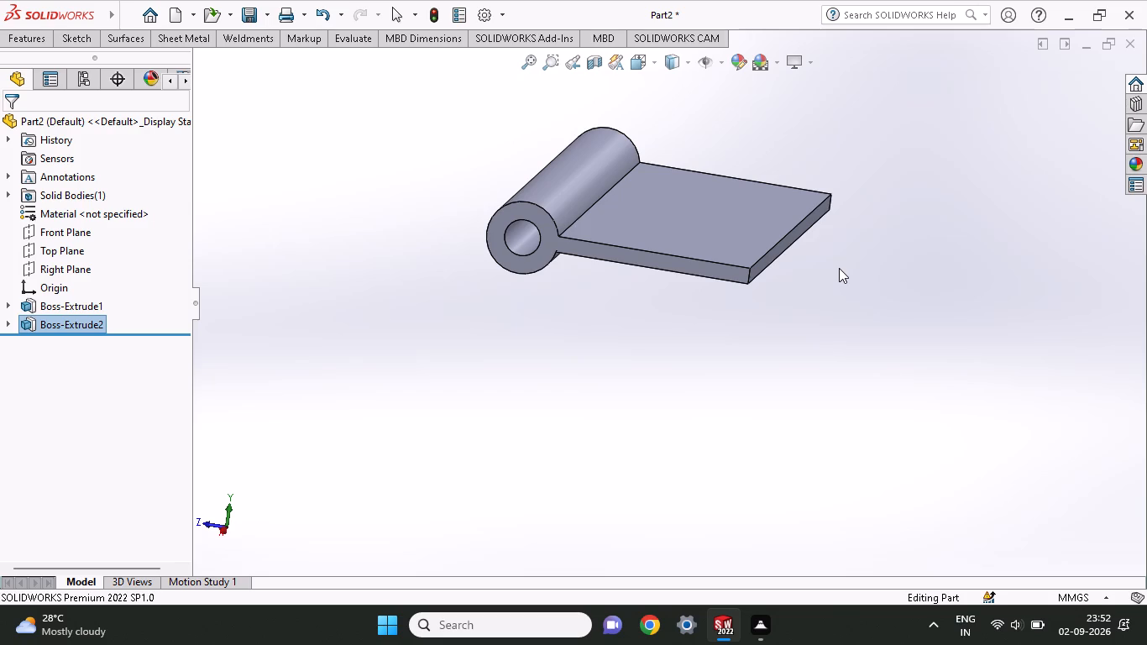
pyautogui.moveTo(839, 268); pyautogui.dragTo(847, 317, button='middle')
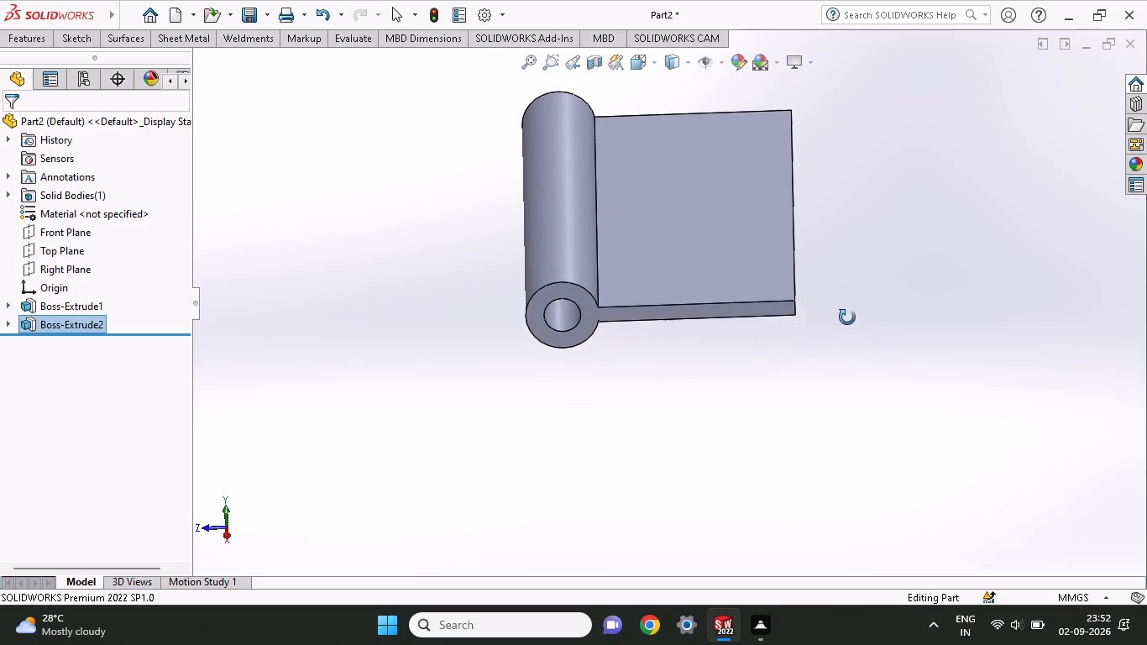
pyautogui.moveTo(847, 317); pyautogui.dragTo(846, 298, button='middle')
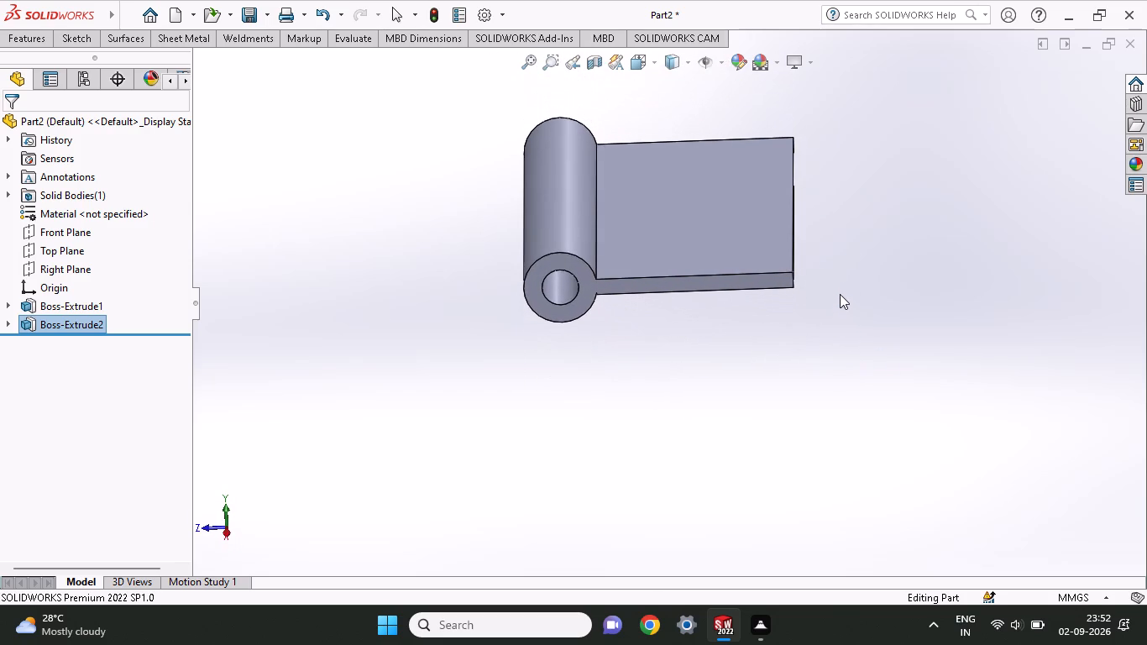
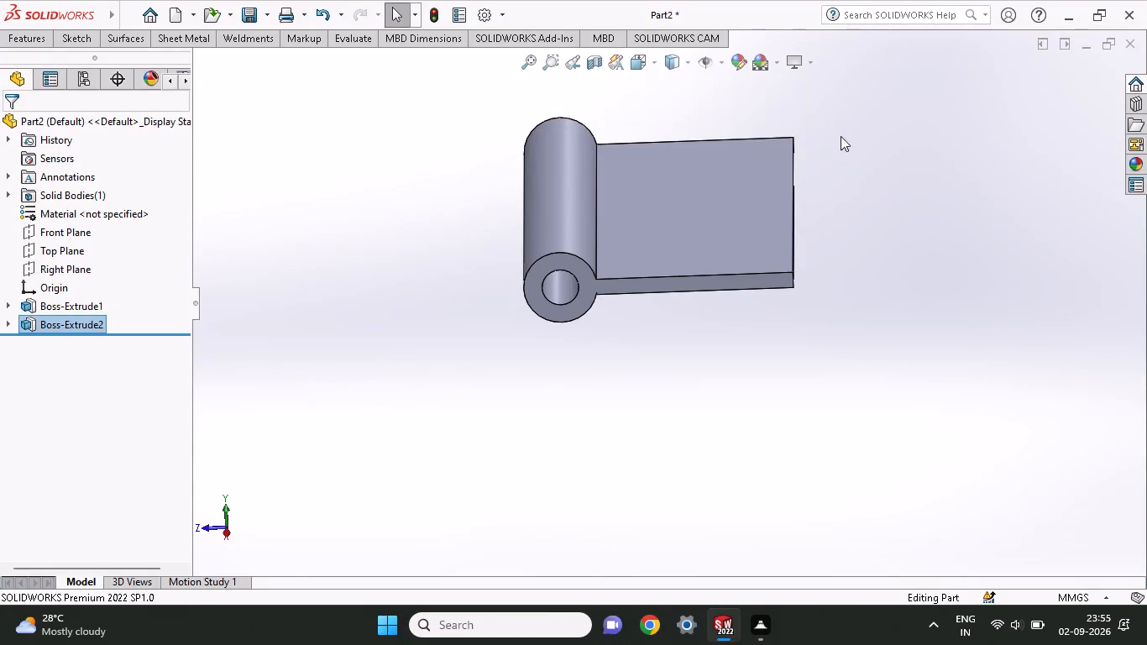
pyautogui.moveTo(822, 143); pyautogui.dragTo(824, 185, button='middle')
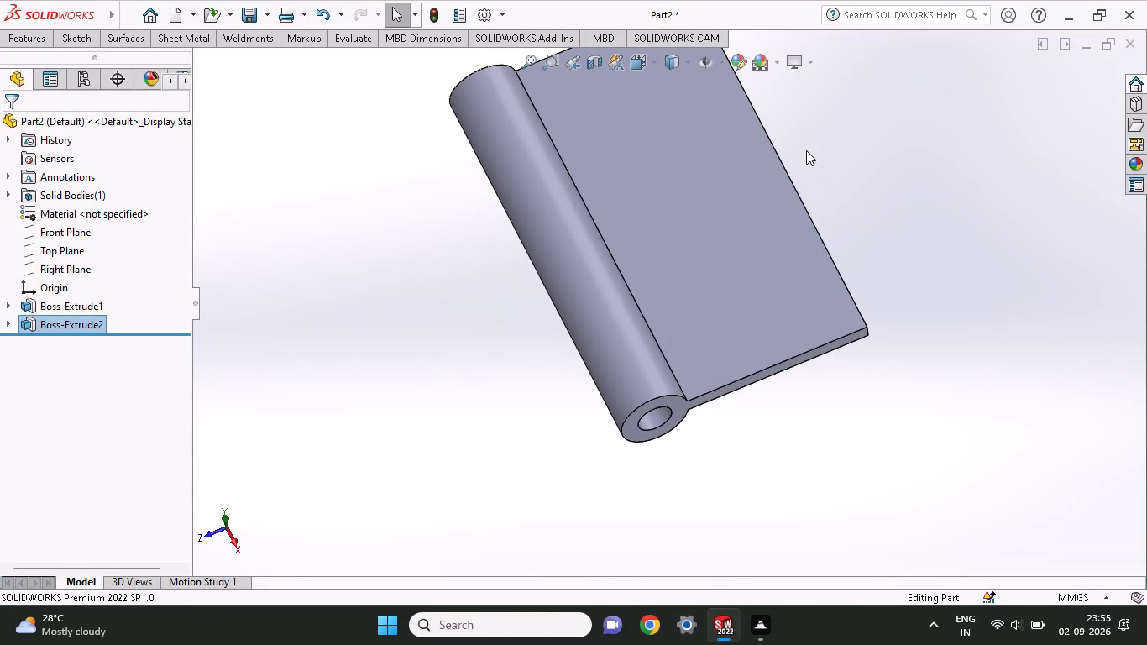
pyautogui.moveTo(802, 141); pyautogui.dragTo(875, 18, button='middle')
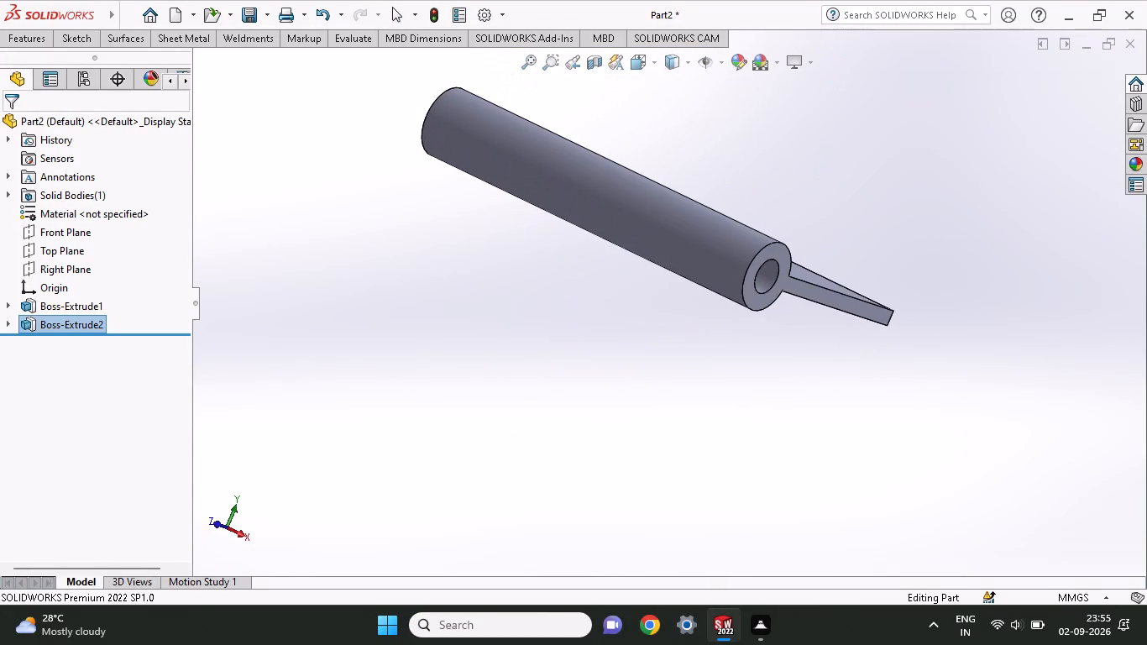
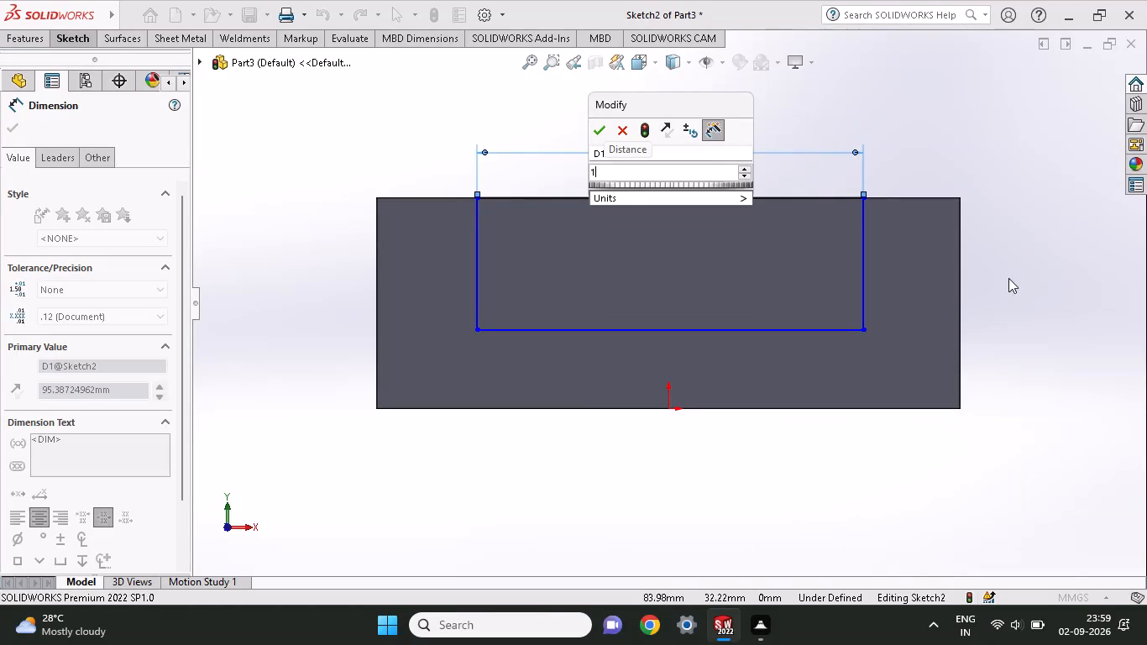
# Set the width of the cutout rectangle sketched on the block's front face to 96 mm.
pyautogui.write('44')
pyautogui.press('-')
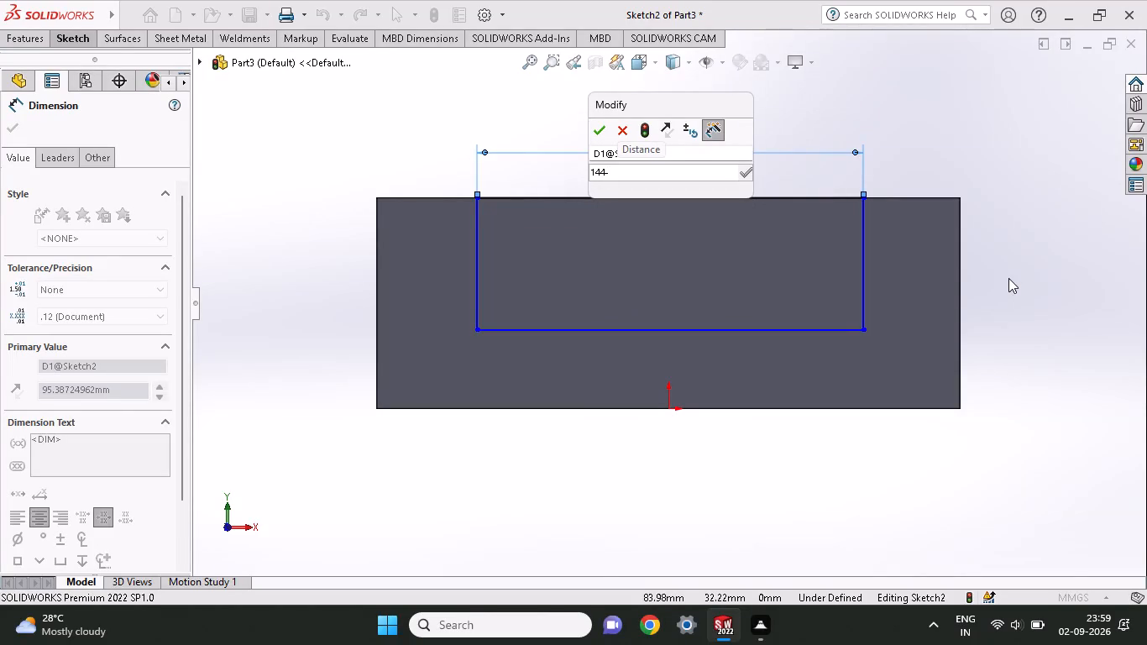
pyautogui.write('26')
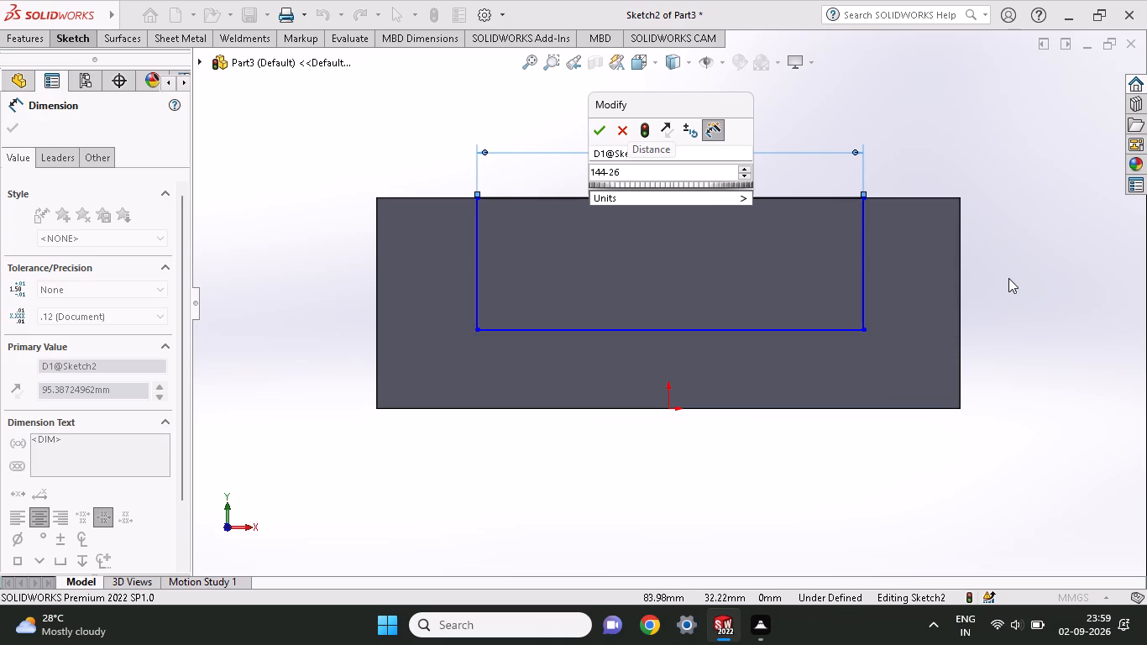
pyautogui.press('-')
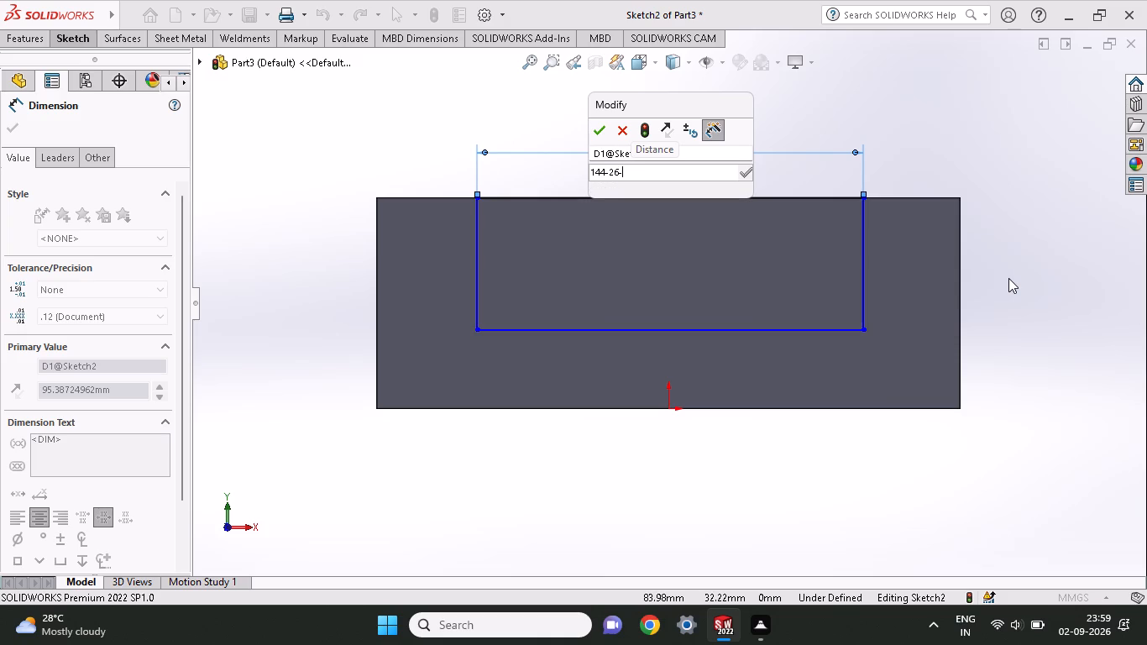
pyautogui.write('22')
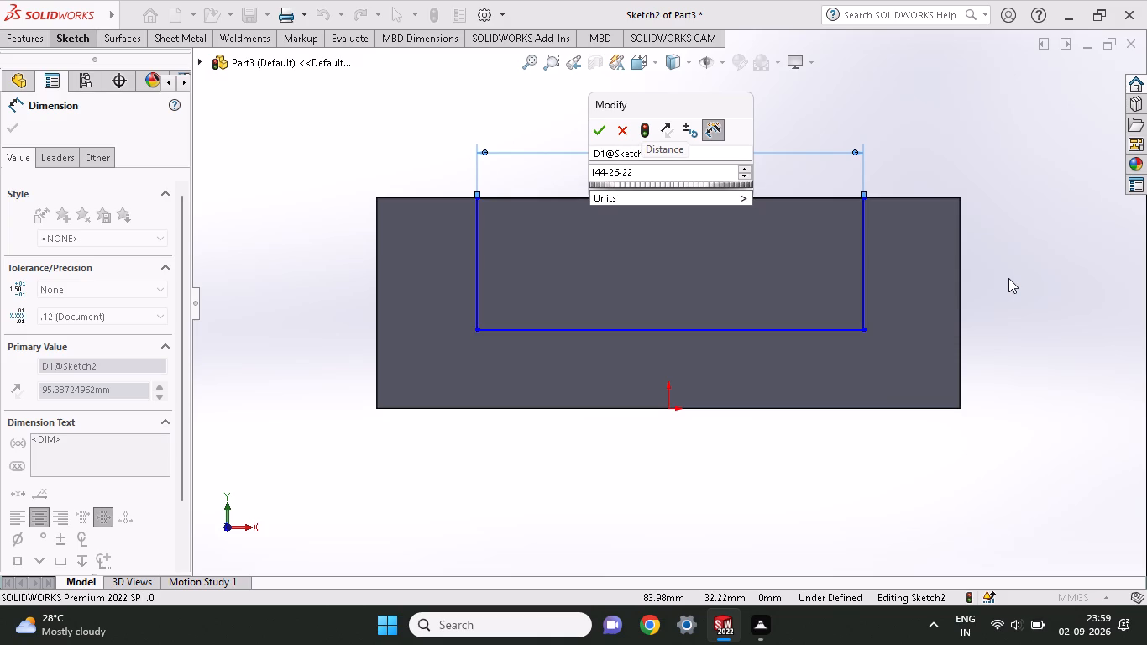
pyautogui.press('Return')
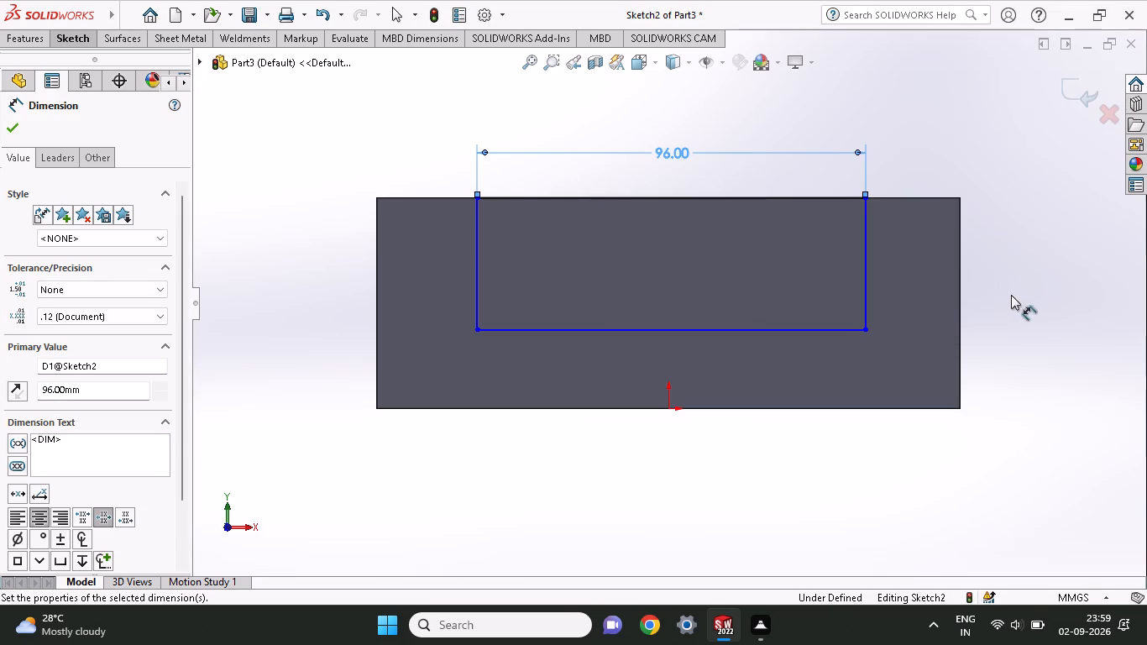
# Dimension the horizontal distance from the rectangle's lower right corner to the block's lower right corner as 22 mm.
pyautogui.click(866, 333)
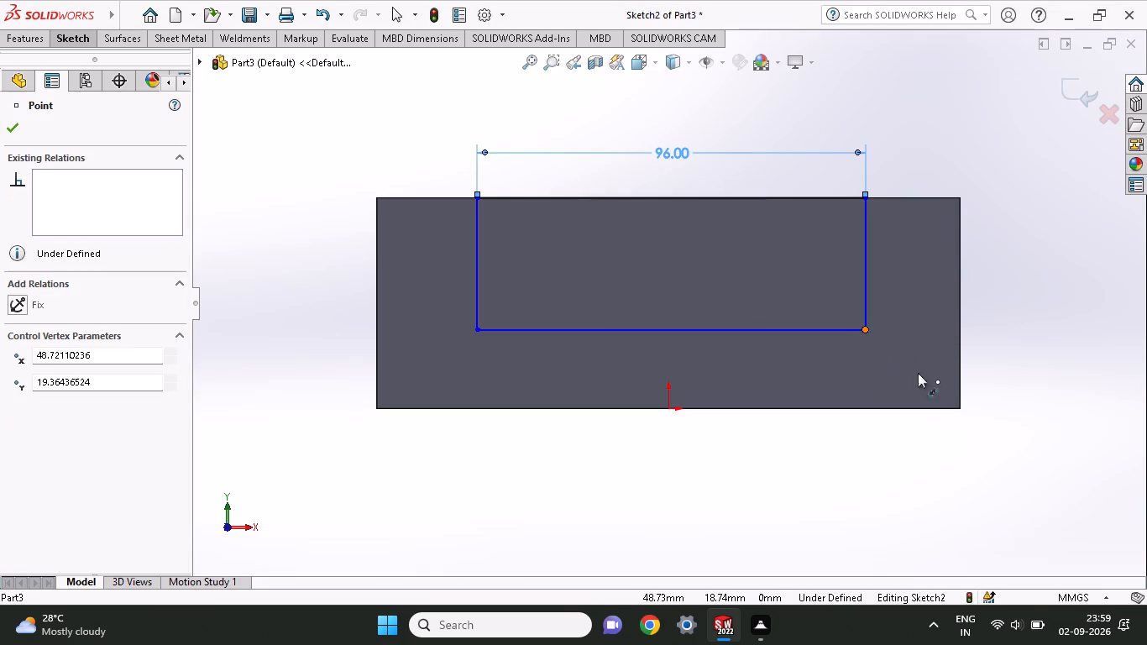
pyautogui.click(959, 408)
pyautogui.click(950, 461)
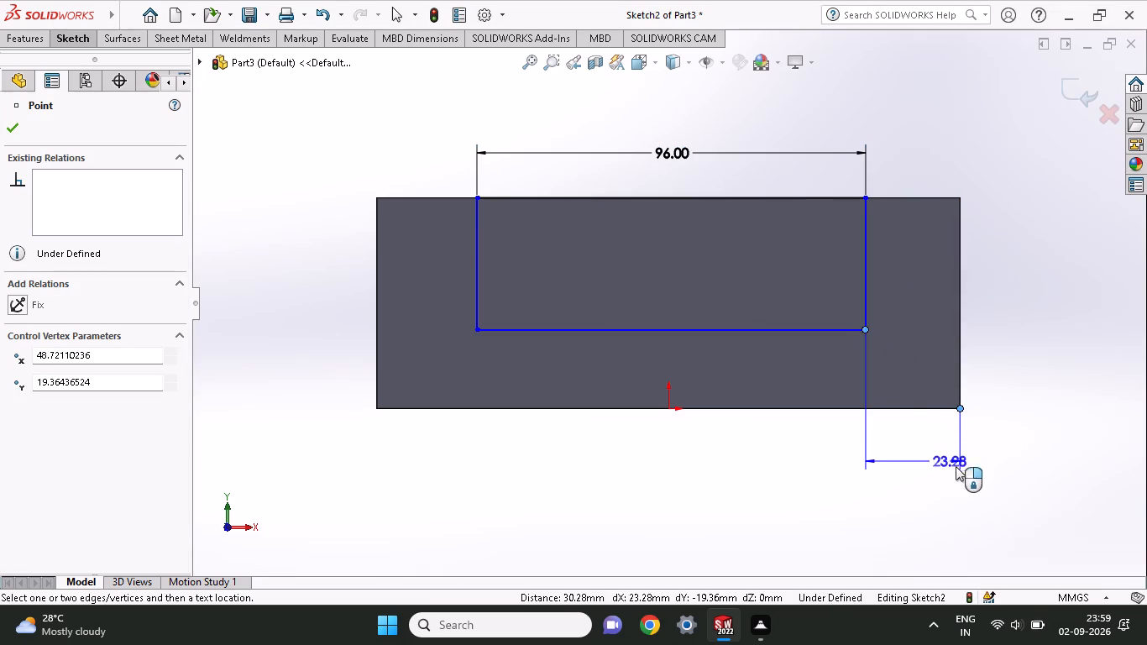
pyautogui.write('22')
pyautogui.press('Return')
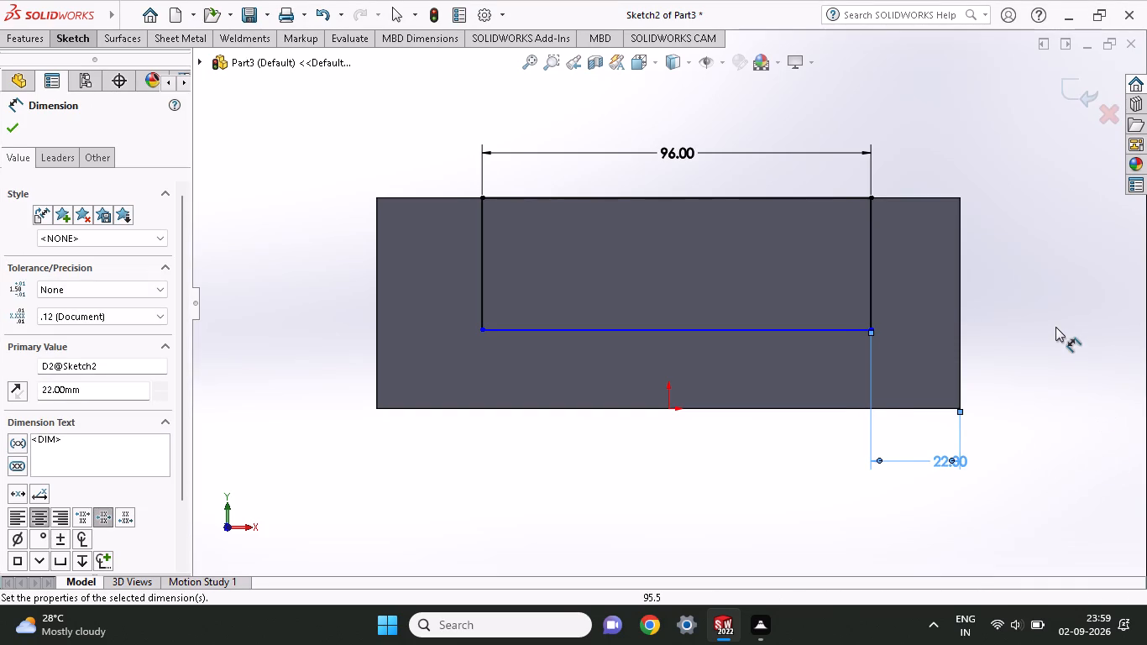
# Dimension the height of the cutout rectangle's right side as 36 mm.
pyautogui.moveTo(870, 270); pyautogui.dragTo(872, 279)
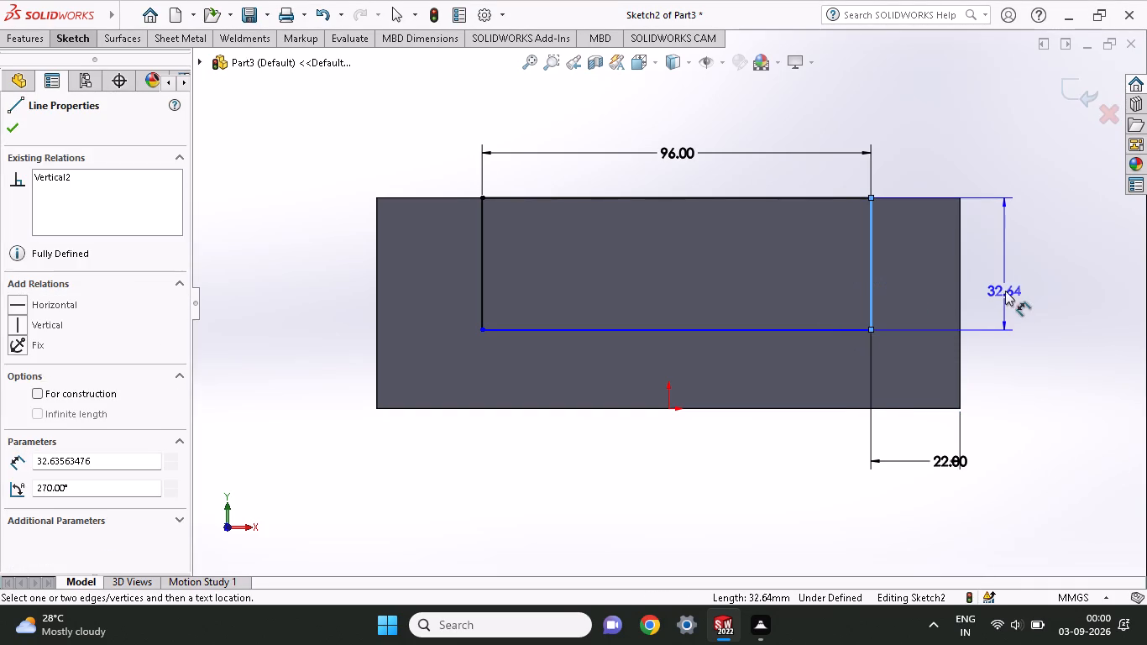
pyautogui.click(1005, 291)
pyautogui.write('36')
pyautogui.press('Return')
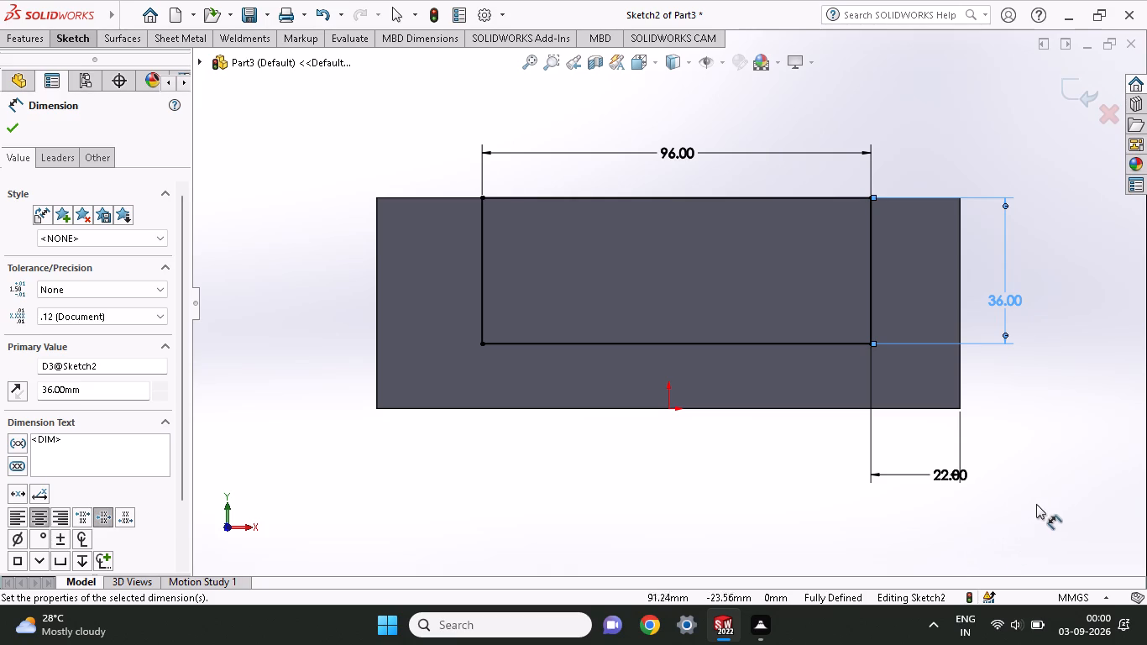
# Extrude-cut the rectangle through the block with a blind depth of 110 mm.
pyautogui.scroll(1, 24, 32)
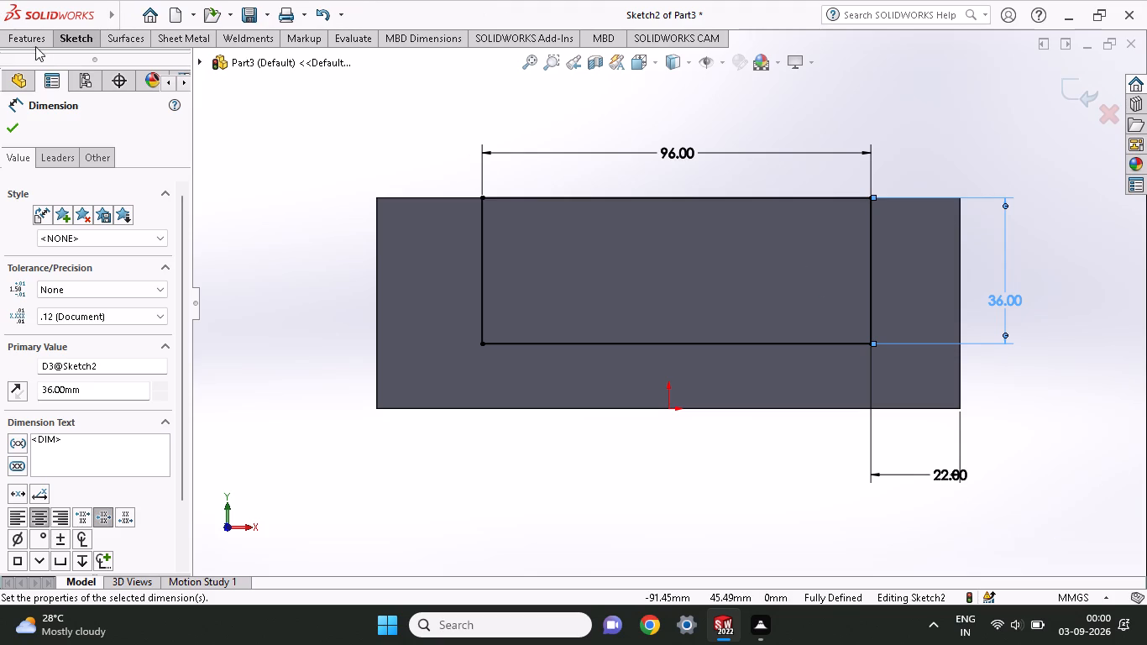
pyautogui.click(33, 34)
pyautogui.click(234, 67)
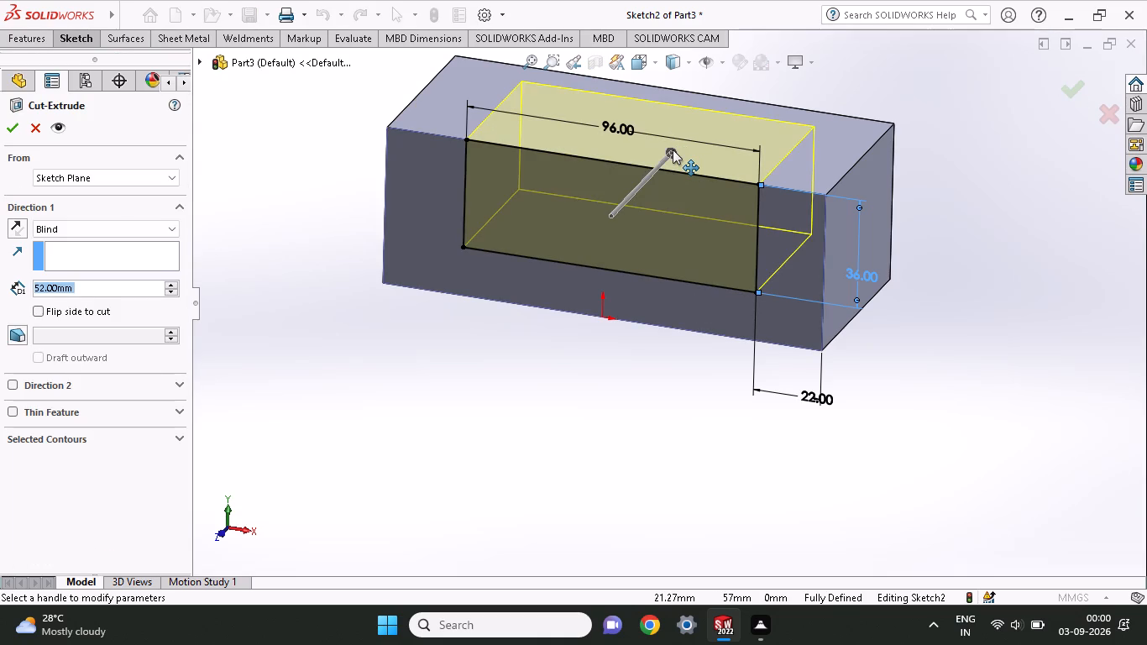
pyautogui.moveTo(673, 149); pyautogui.dragTo(757, 104)
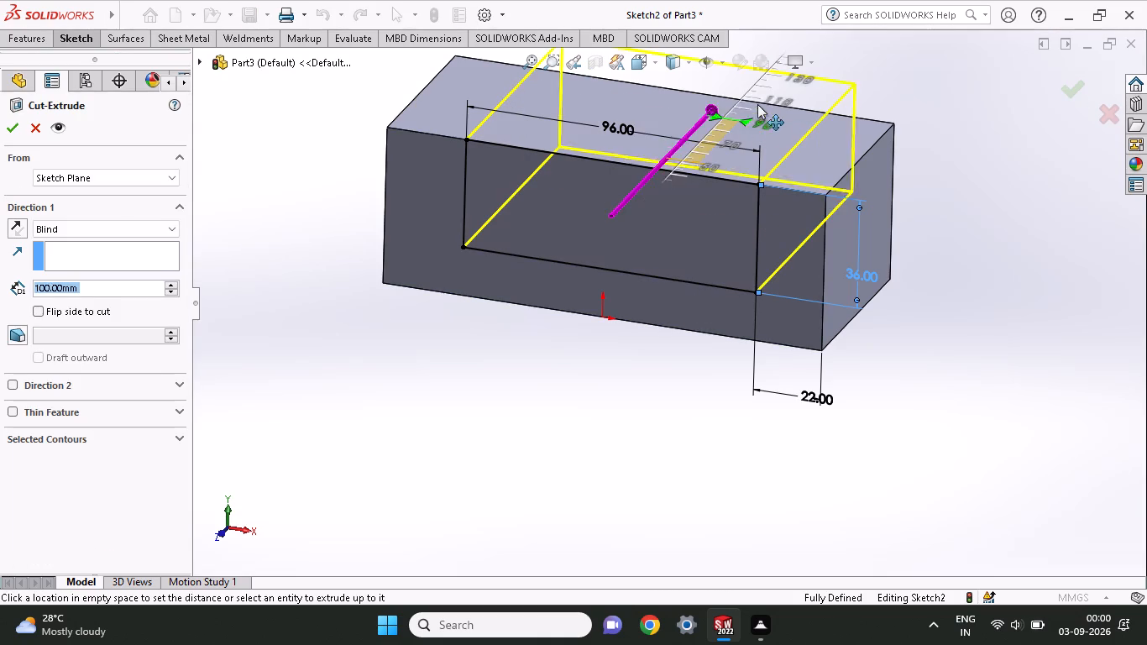
pyautogui.moveTo(757, 104); pyautogui.dragTo(765, 95)
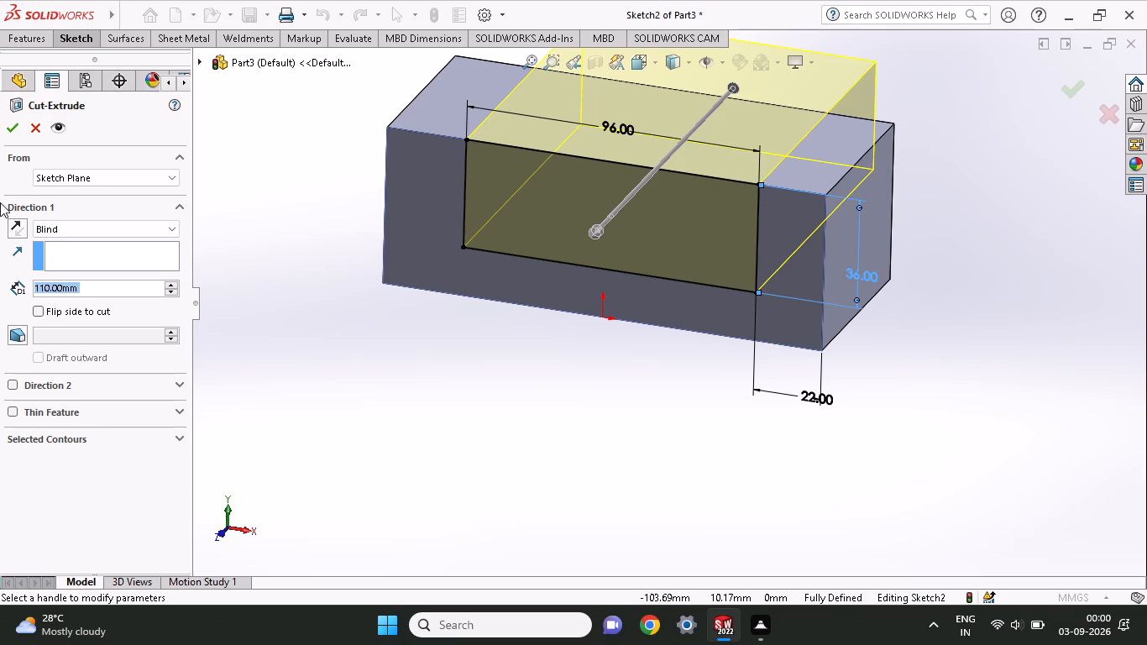
pyautogui.click(7, 132)
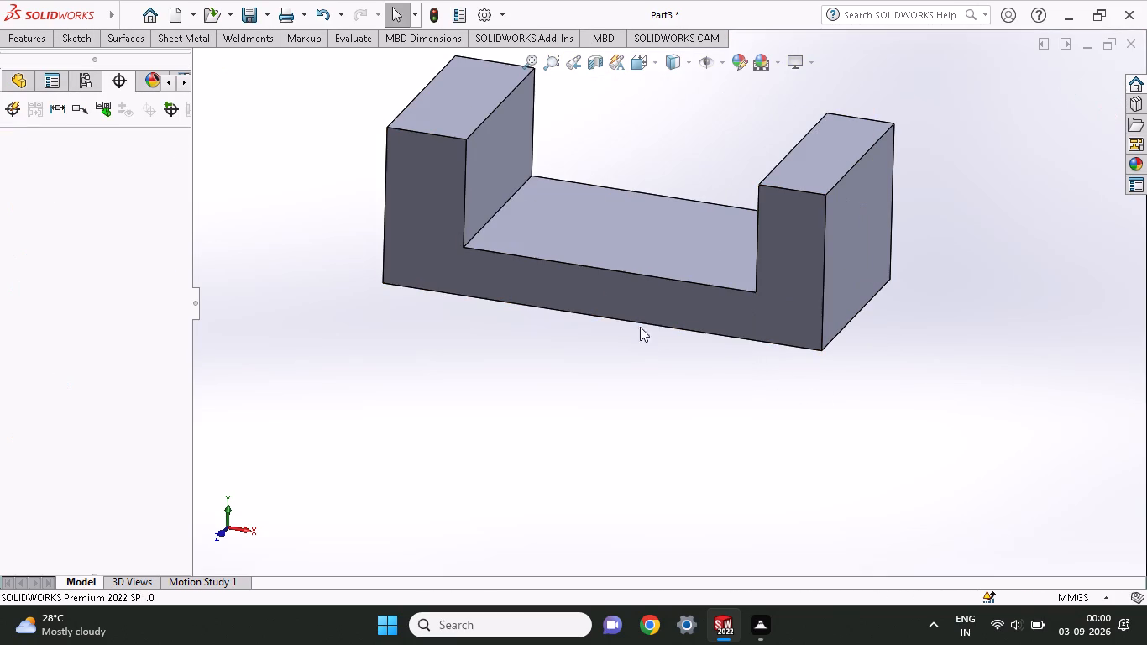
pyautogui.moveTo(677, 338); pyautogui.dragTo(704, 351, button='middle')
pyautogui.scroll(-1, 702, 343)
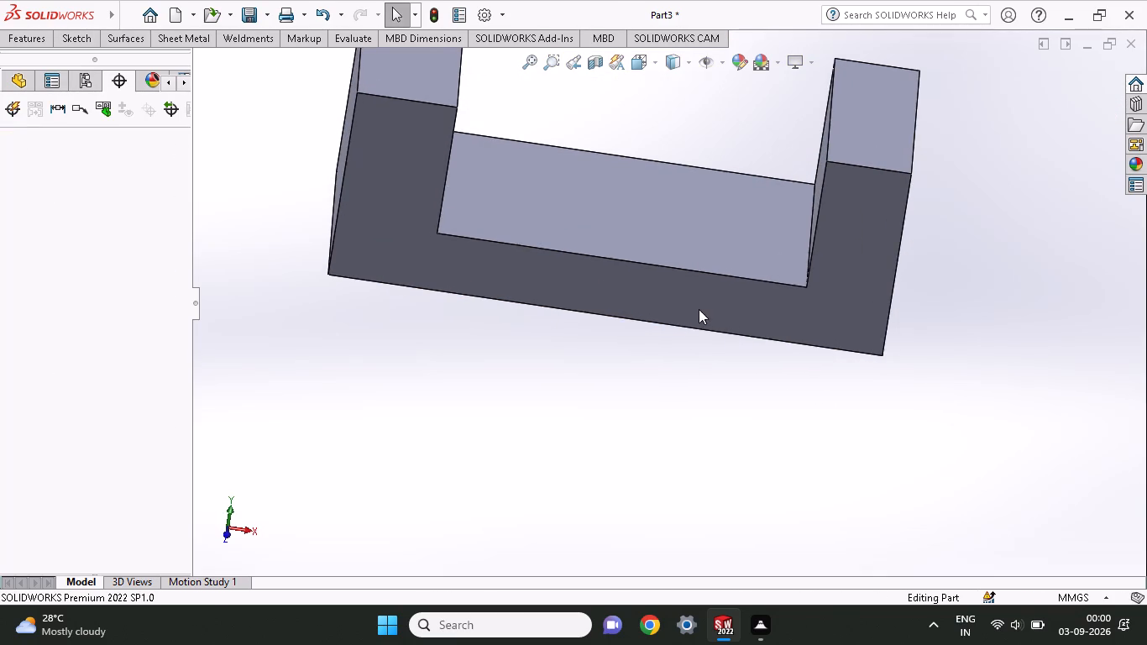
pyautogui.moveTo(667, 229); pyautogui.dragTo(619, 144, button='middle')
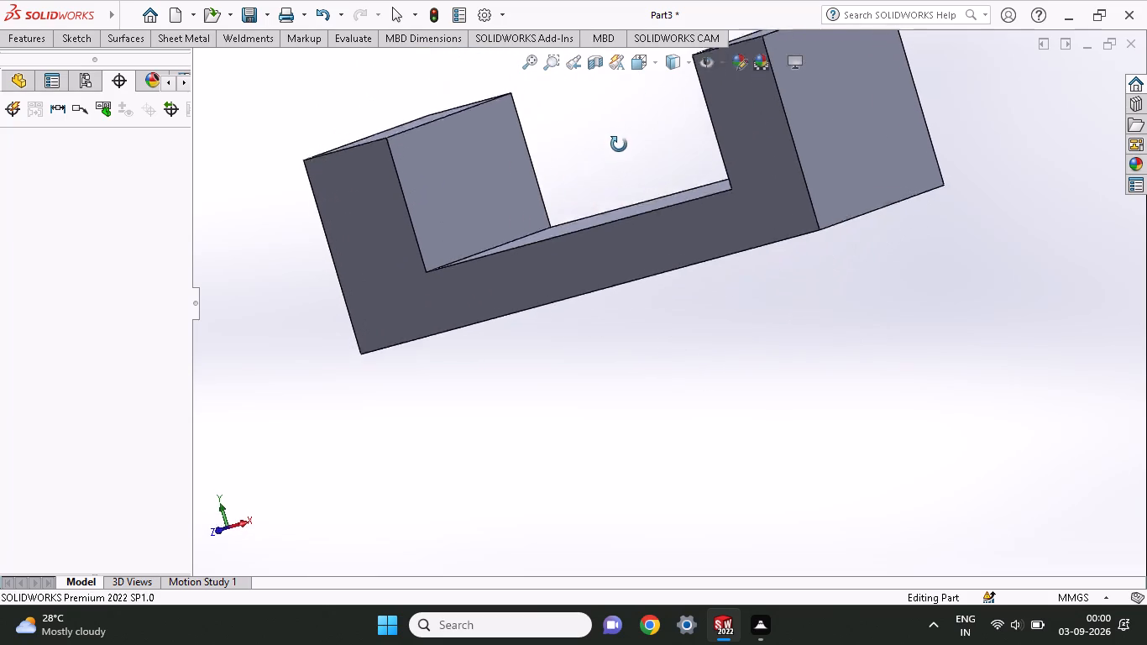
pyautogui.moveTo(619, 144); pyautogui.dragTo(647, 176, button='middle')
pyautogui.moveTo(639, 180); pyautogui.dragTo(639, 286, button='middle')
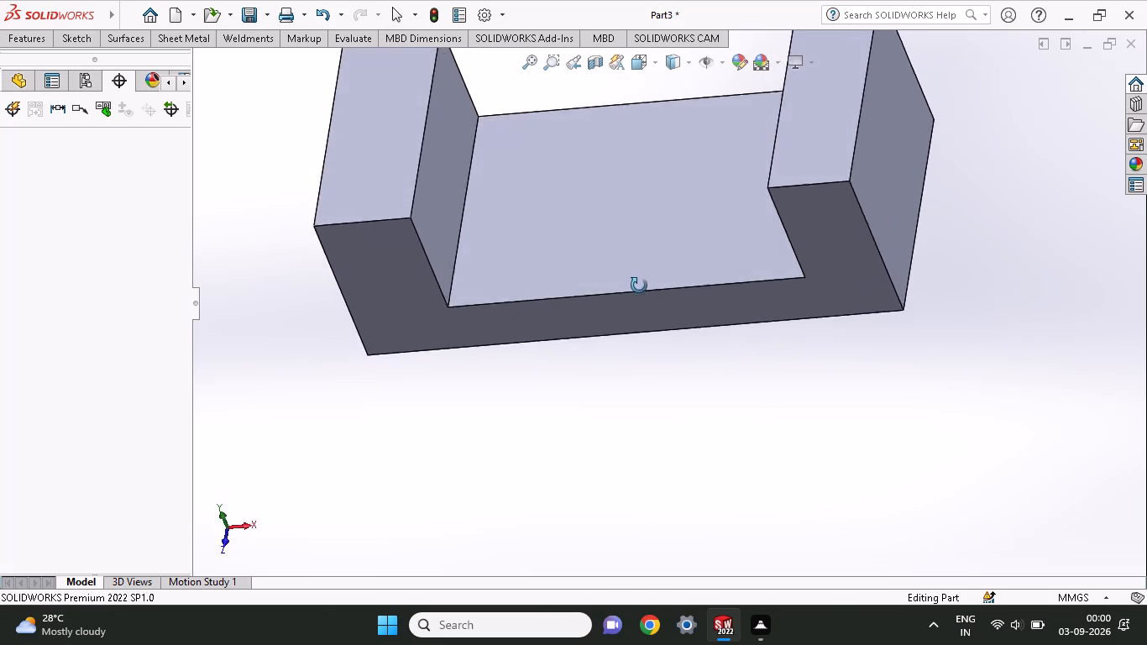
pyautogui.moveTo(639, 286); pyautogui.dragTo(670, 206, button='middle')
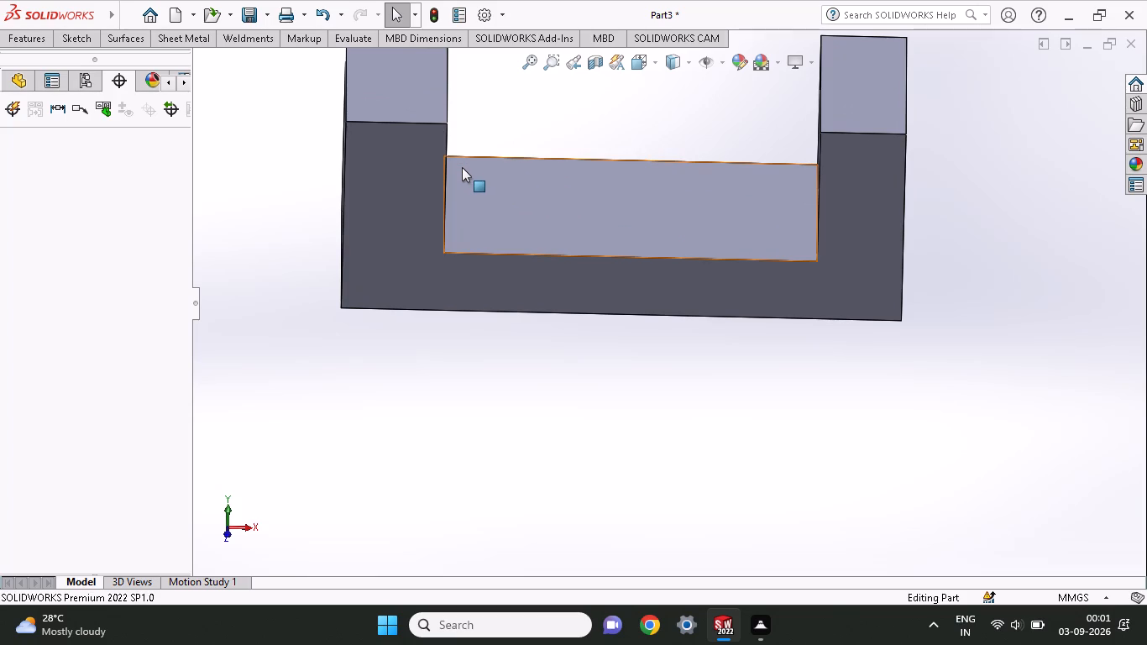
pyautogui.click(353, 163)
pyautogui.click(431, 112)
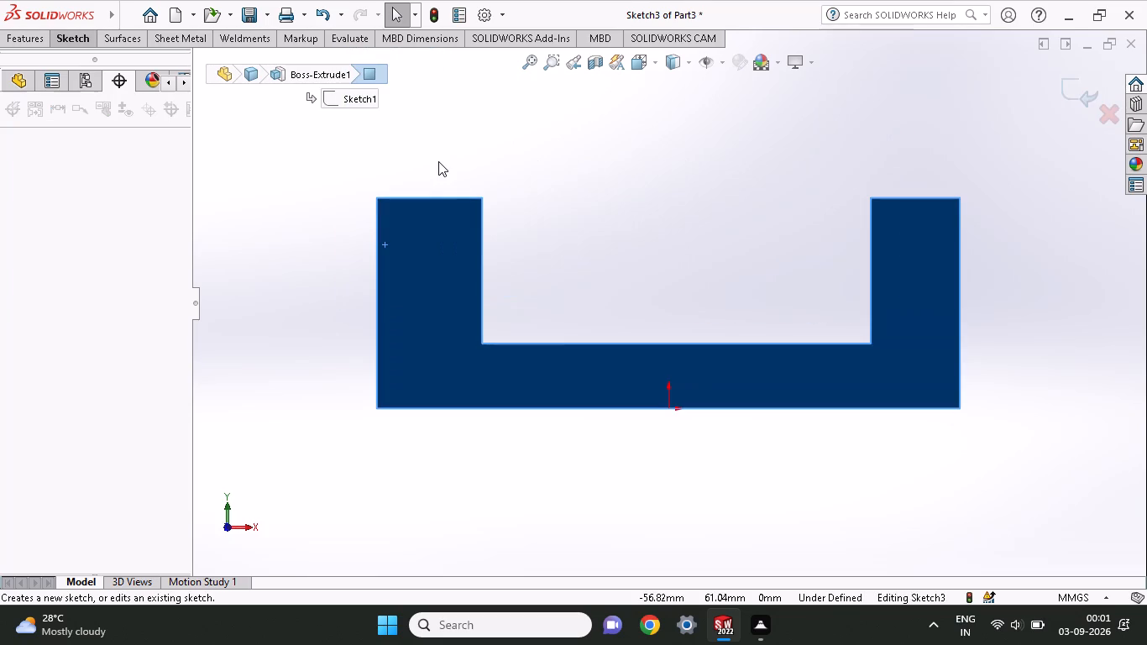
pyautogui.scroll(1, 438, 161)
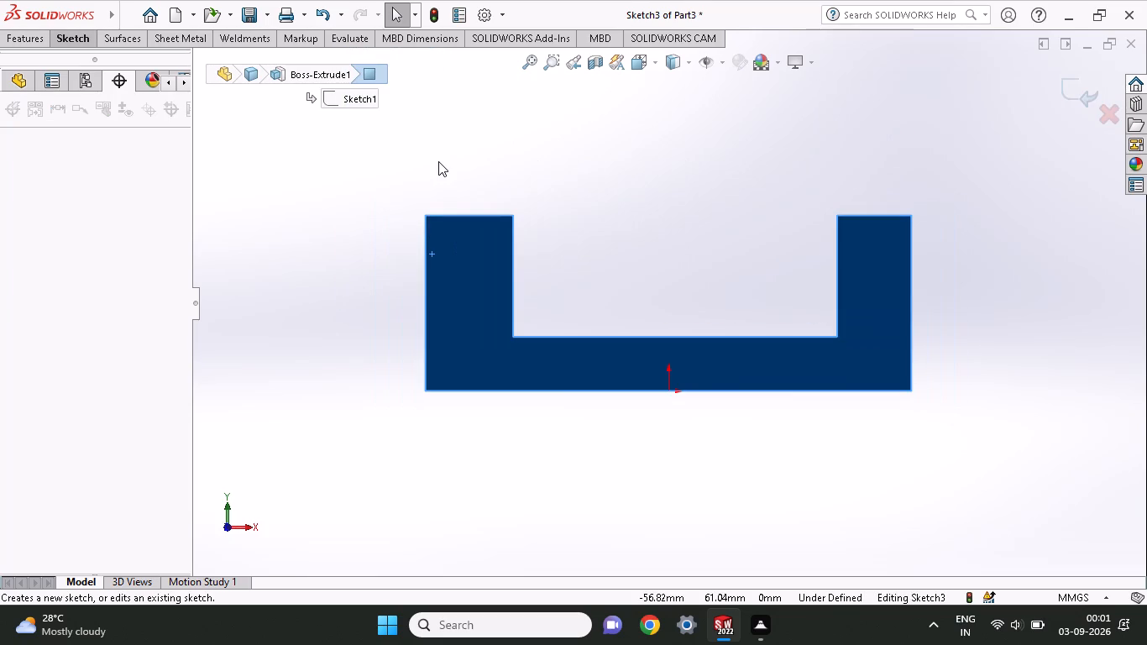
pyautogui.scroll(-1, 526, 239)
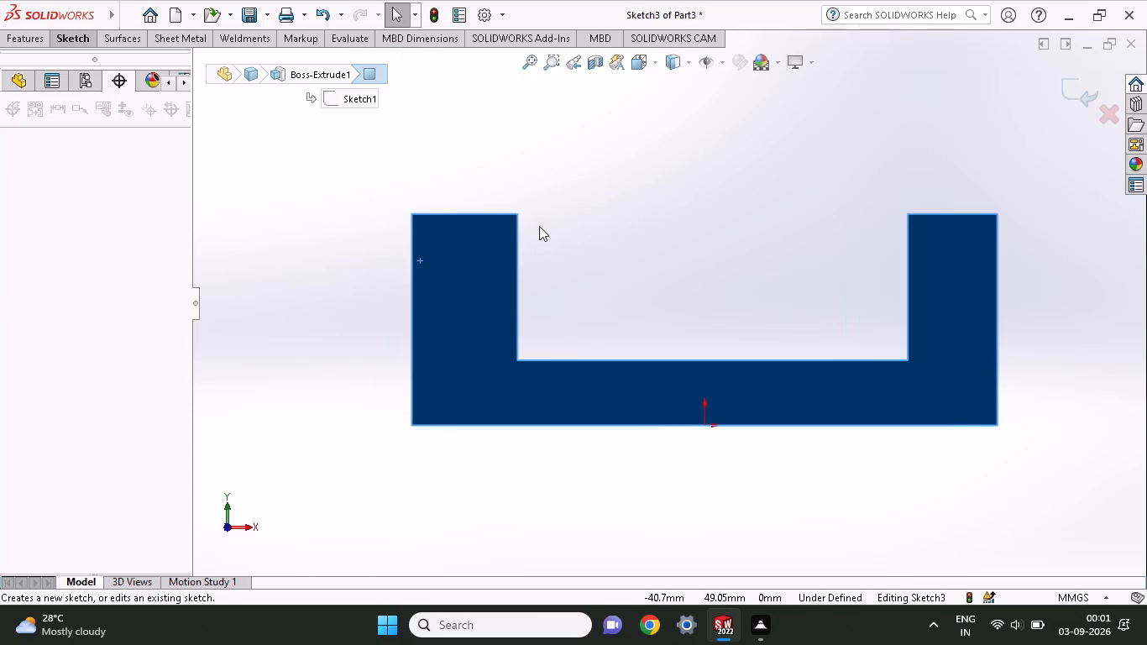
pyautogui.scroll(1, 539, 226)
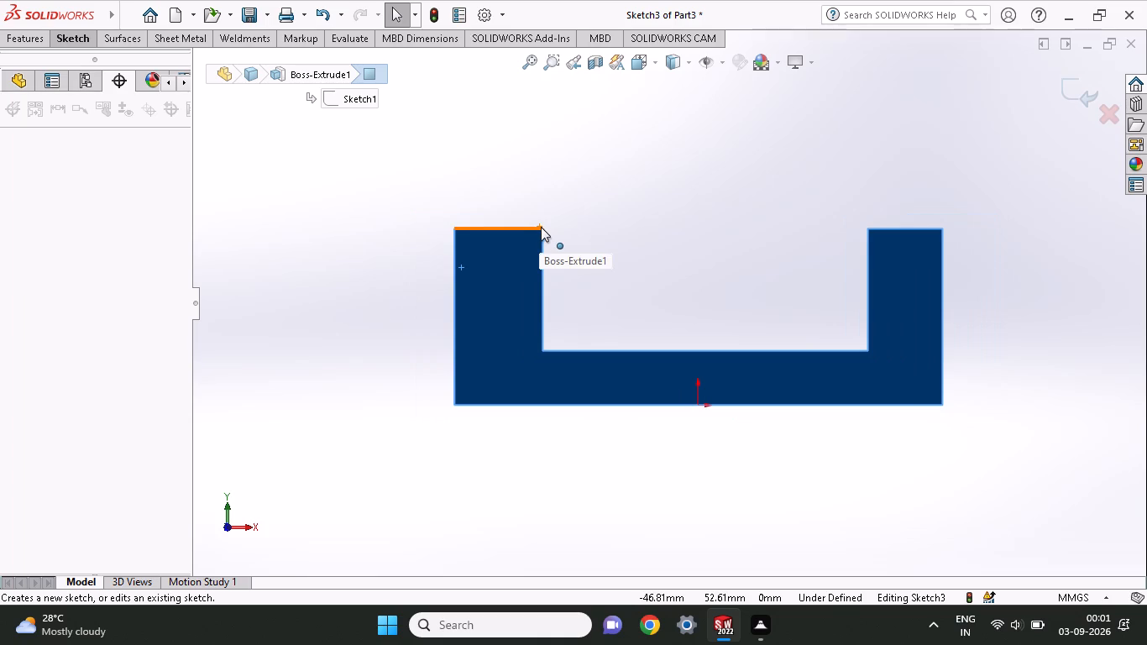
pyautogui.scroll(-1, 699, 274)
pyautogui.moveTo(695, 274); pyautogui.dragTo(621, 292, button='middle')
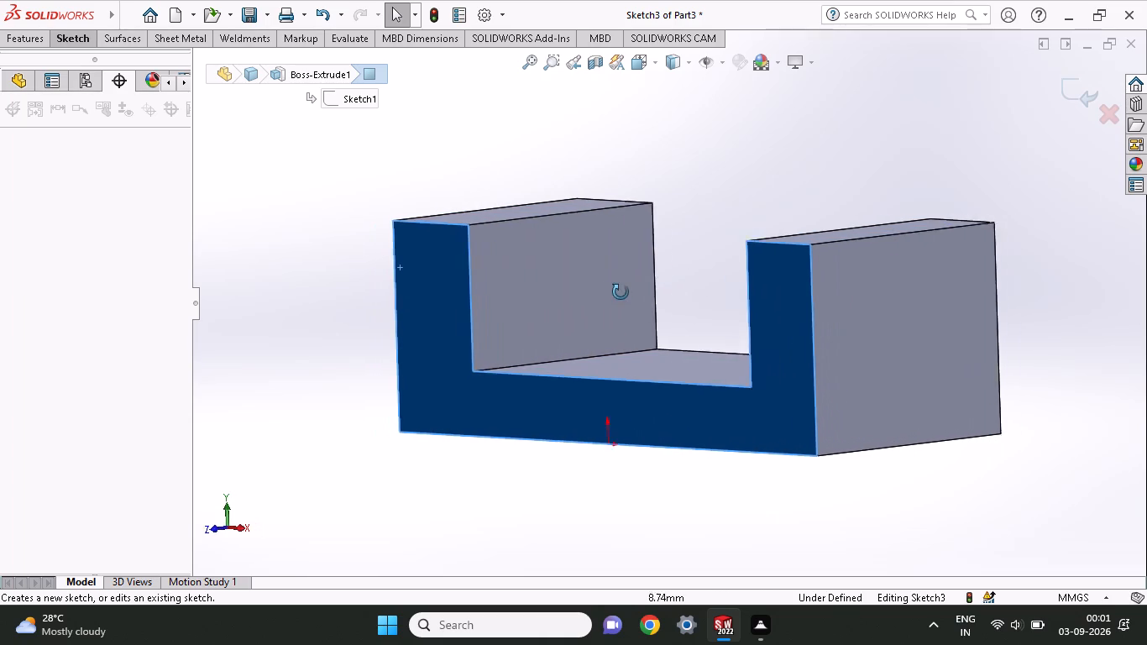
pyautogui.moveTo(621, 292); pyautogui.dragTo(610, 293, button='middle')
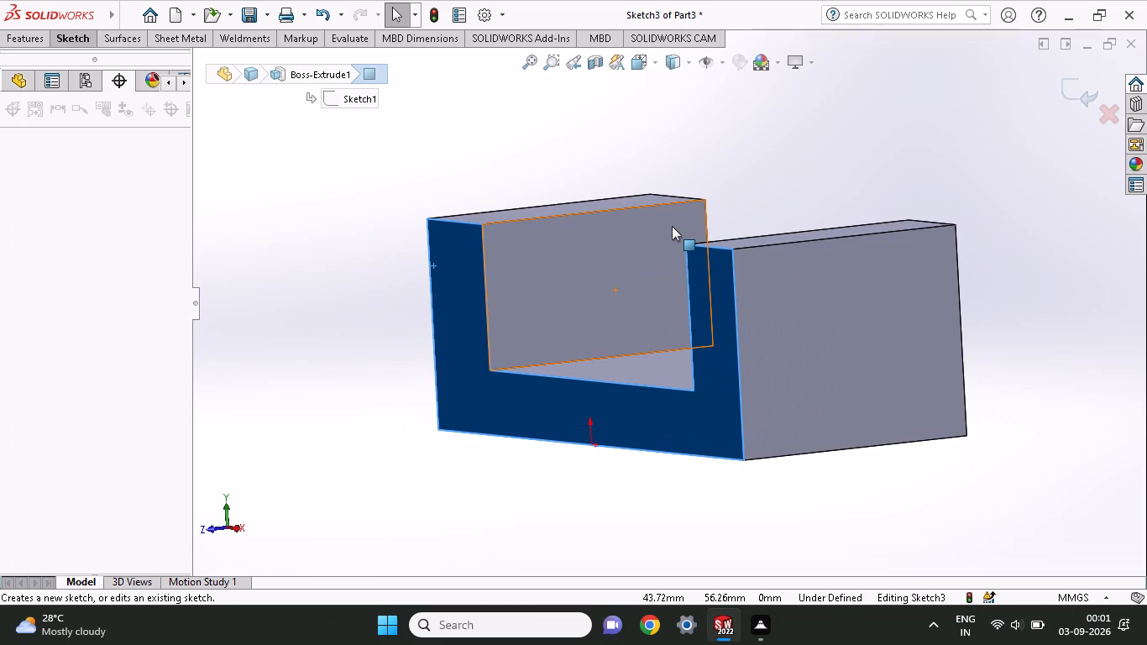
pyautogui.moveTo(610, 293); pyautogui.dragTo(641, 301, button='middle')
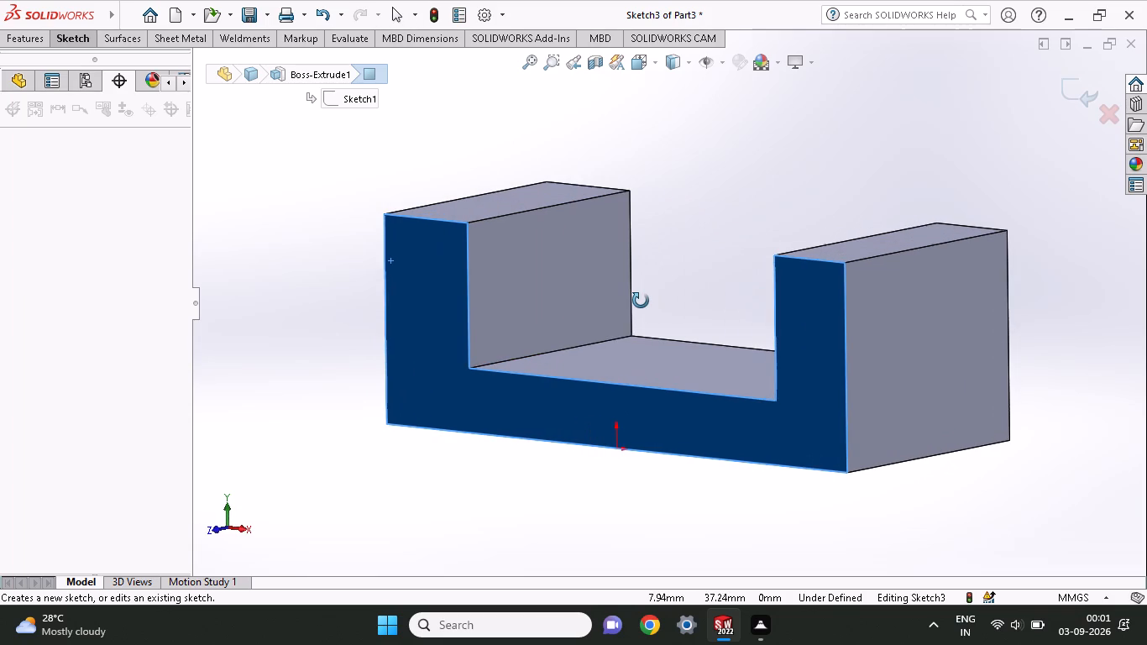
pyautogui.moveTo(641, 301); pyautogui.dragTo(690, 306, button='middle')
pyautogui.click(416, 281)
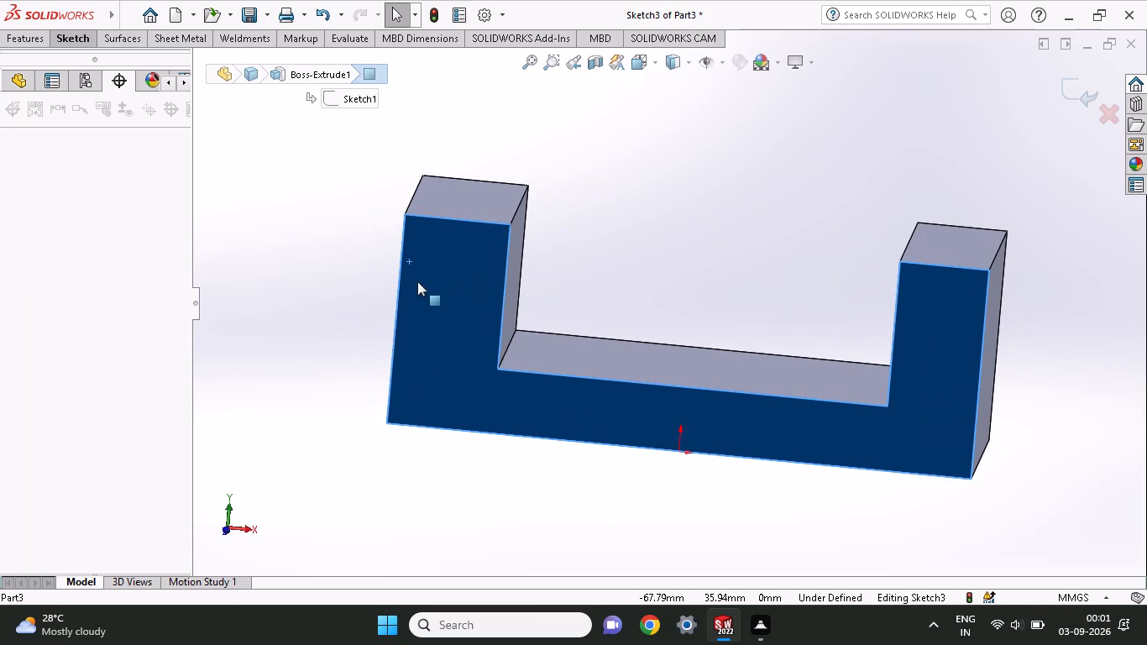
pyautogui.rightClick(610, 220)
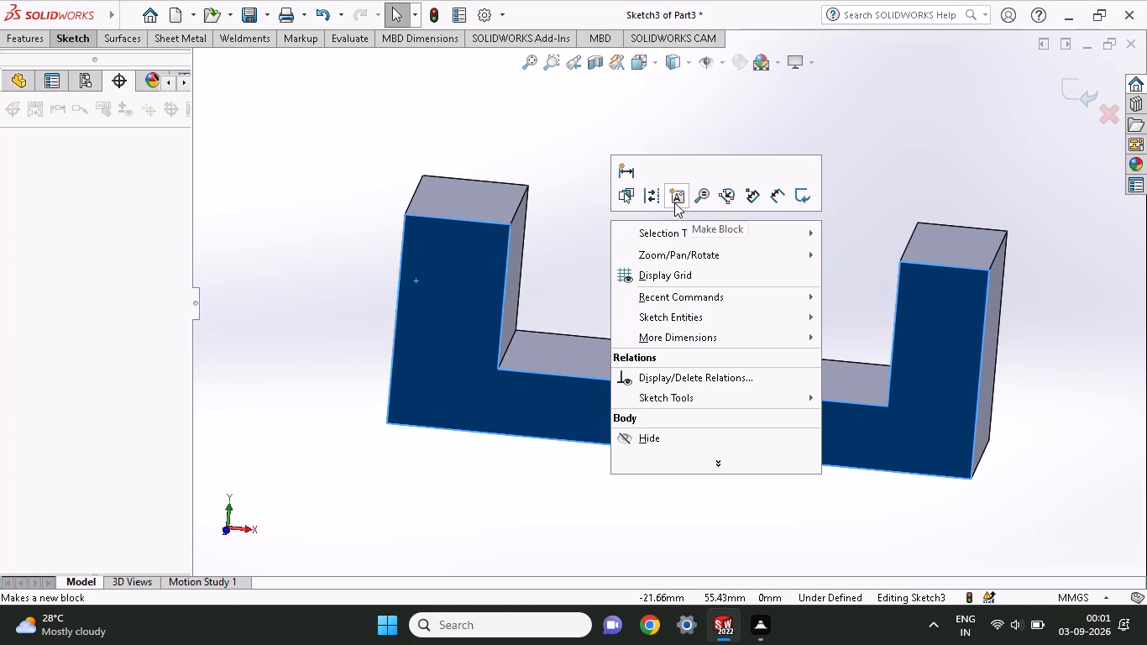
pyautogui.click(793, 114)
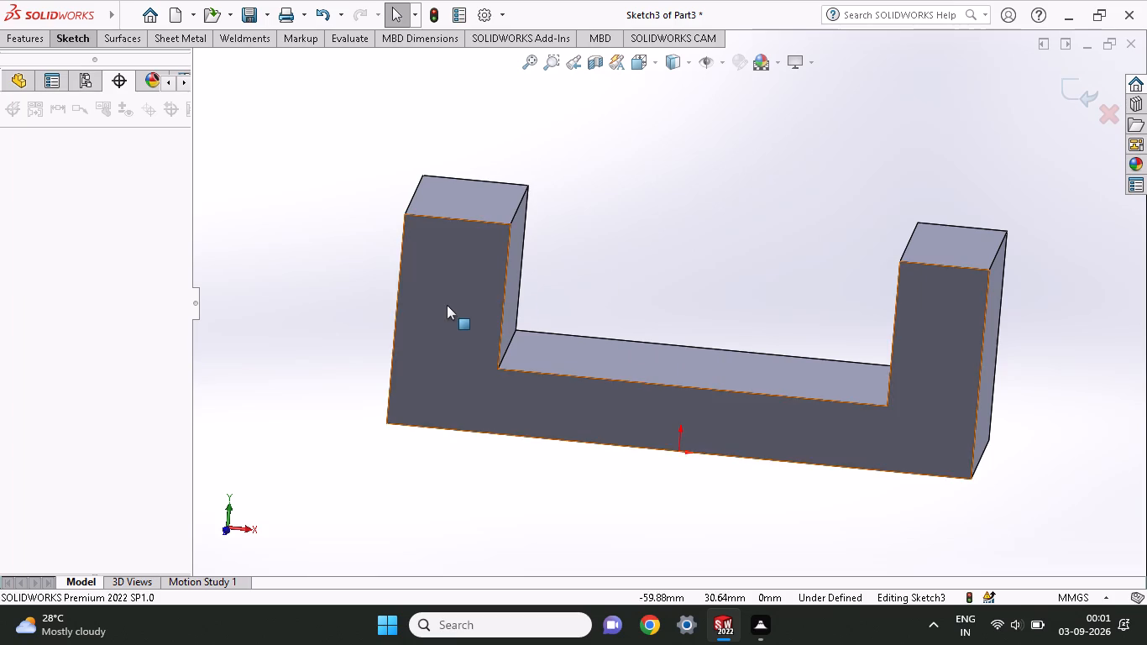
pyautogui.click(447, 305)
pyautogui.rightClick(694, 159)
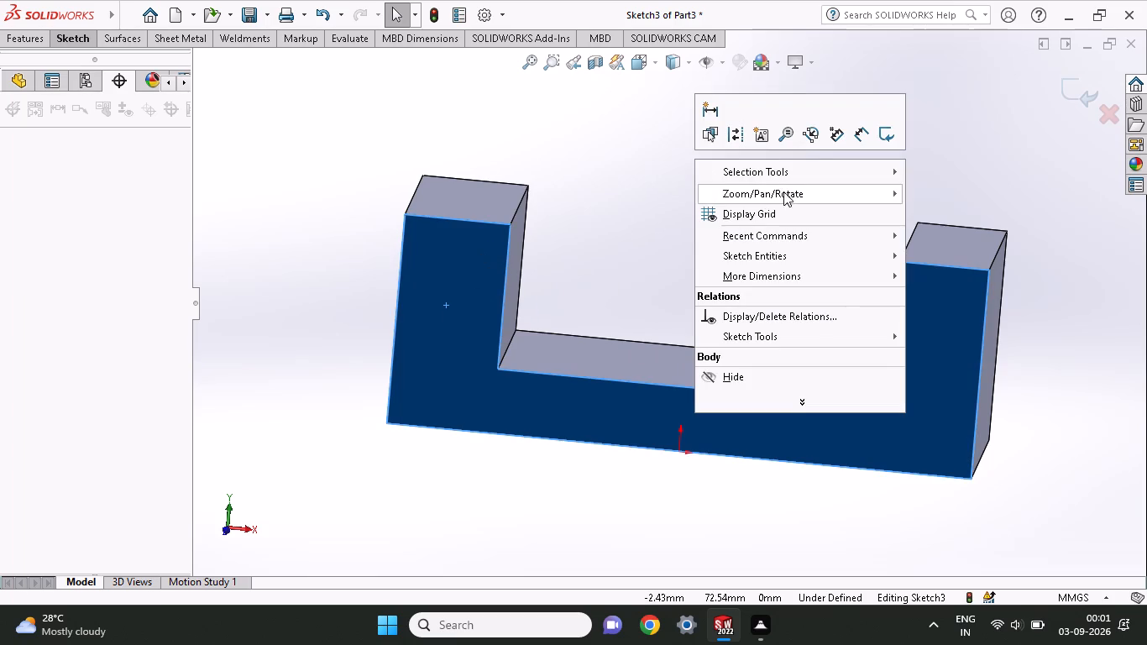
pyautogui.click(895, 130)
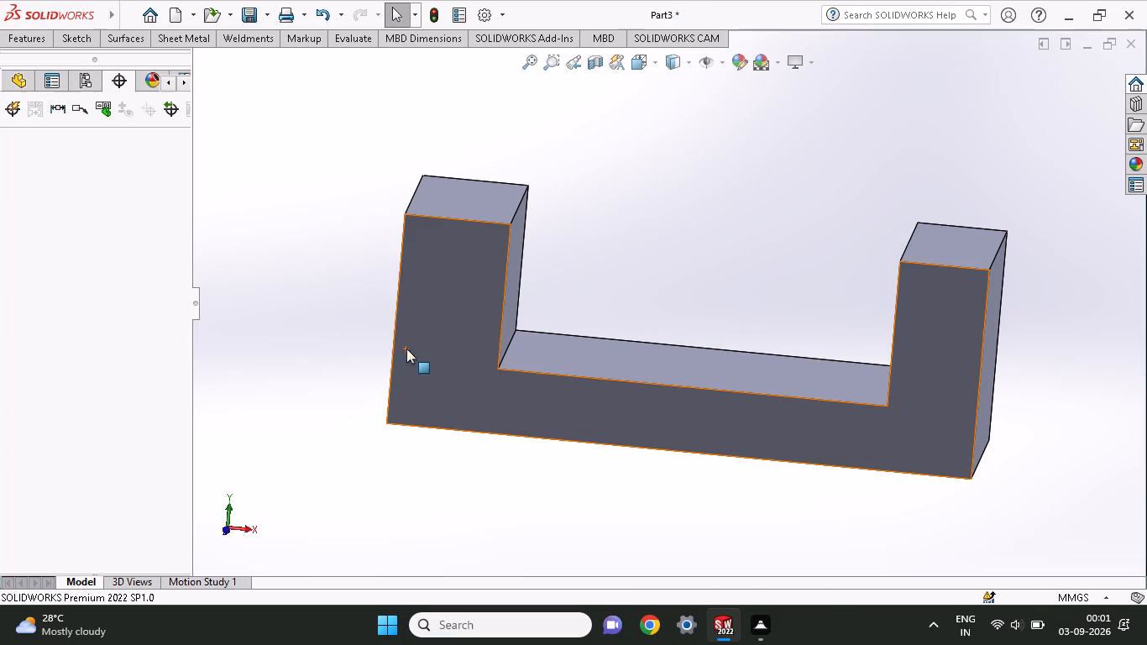
# On the front face, sketch a diagonal across the left upright's outer top corner and a horizontal line about 10.2 mm long to its inner corner.
pyautogui.click(424, 326)
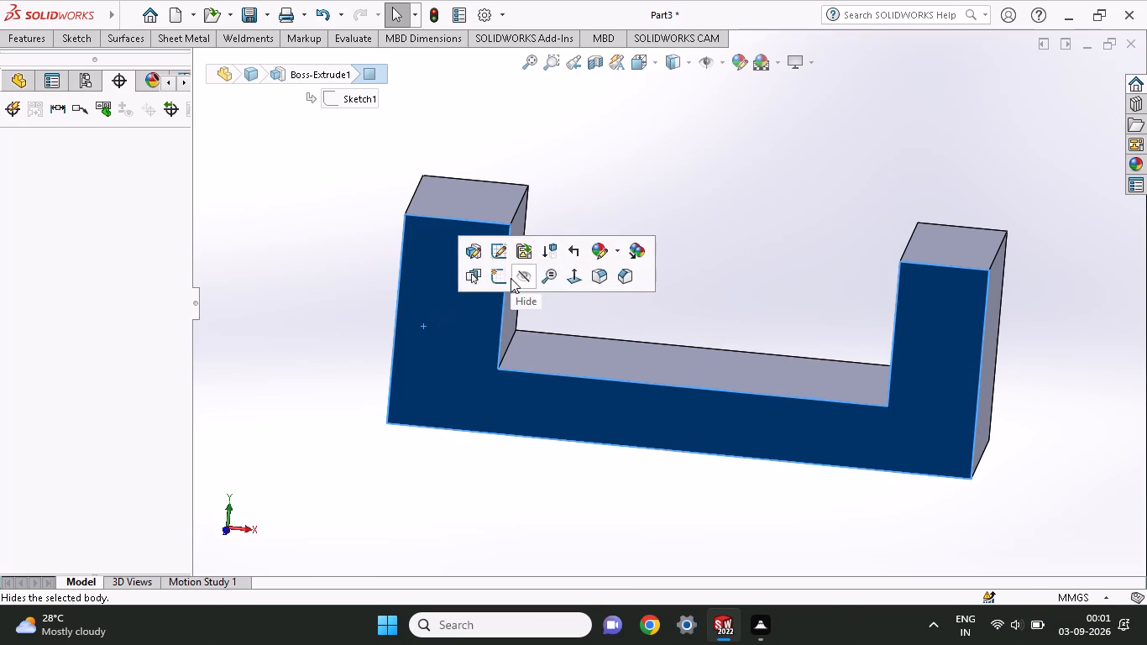
pyautogui.click(500, 280)
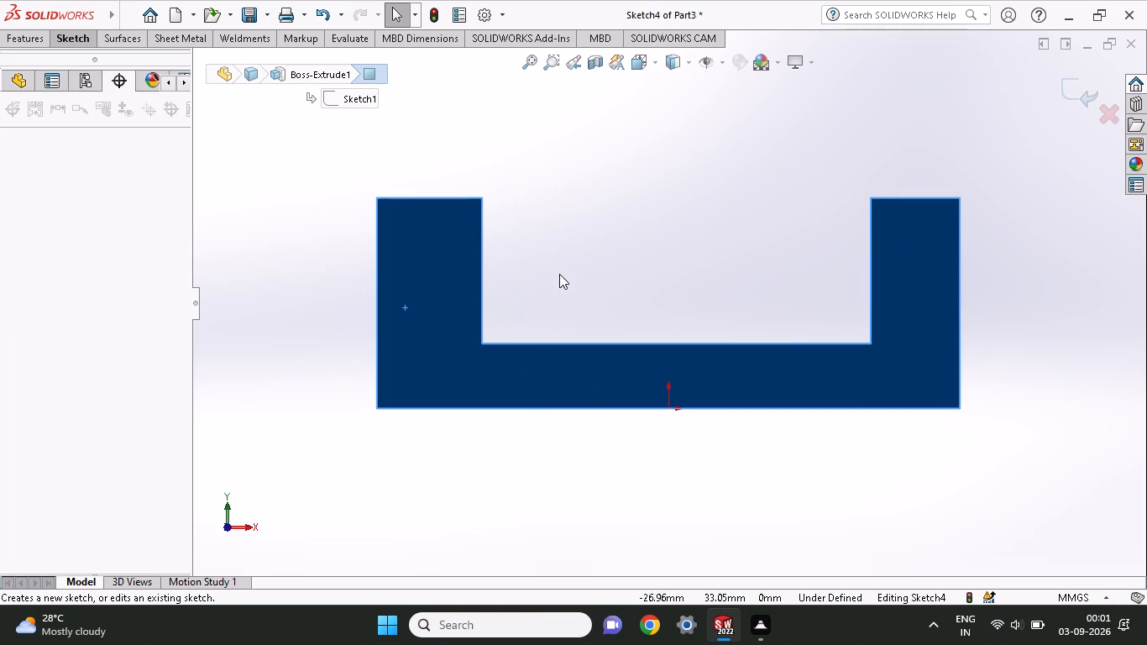
pyautogui.scroll(1, 82, 39)
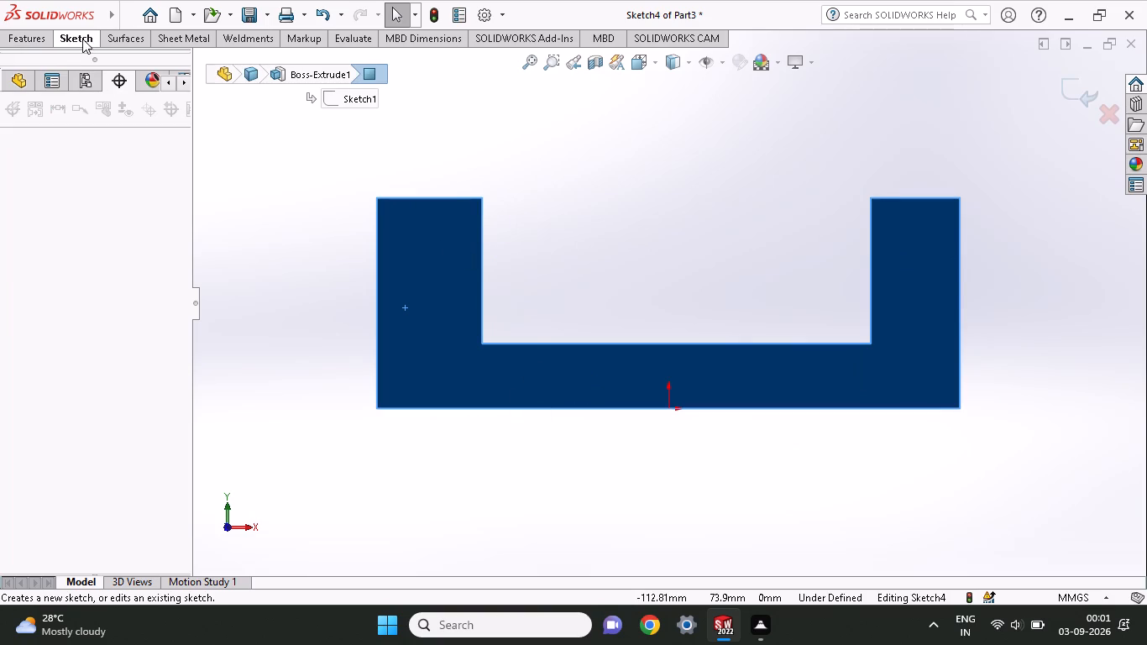
pyautogui.click(82, 39)
pyautogui.click(111, 57)
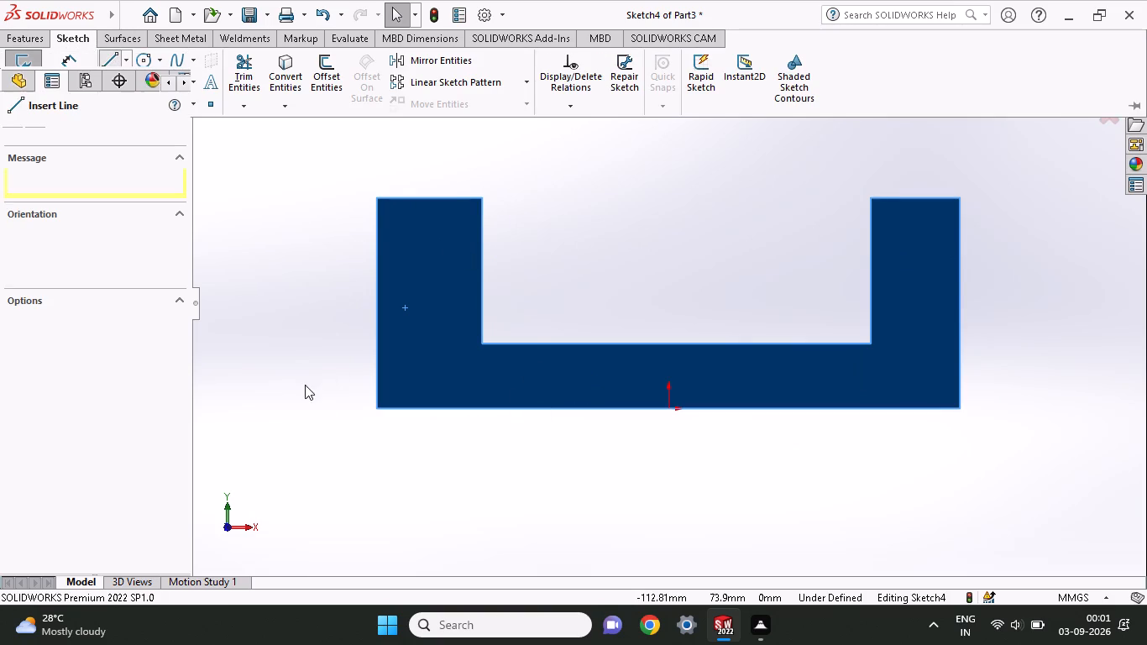
pyautogui.click(375, 254)
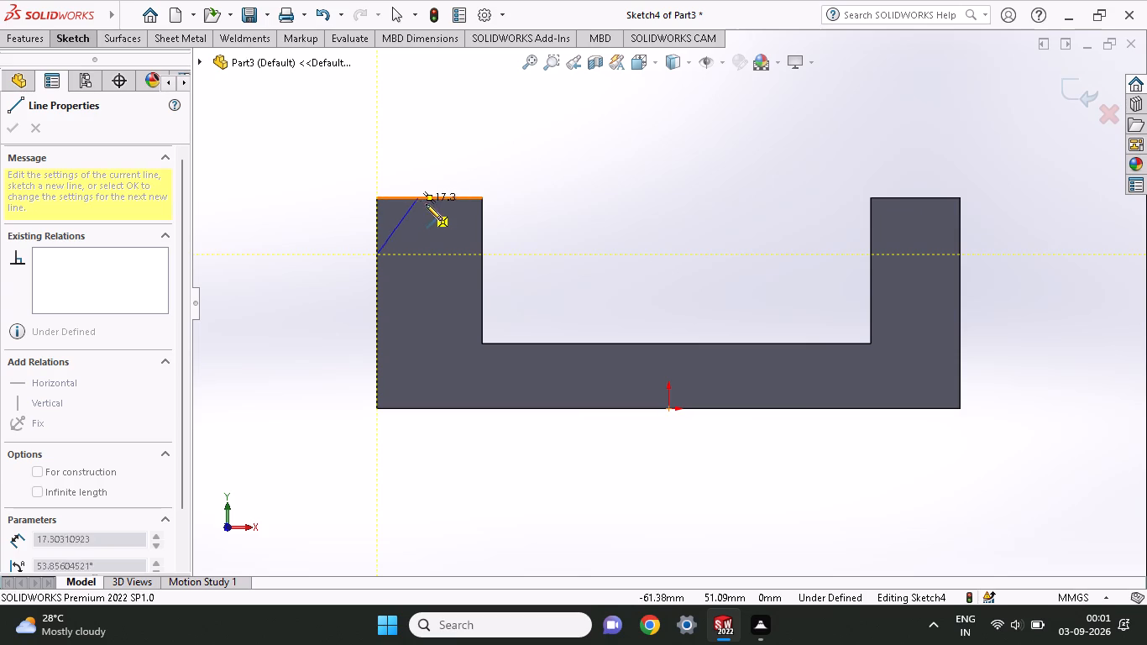
pyautogui.click(441, 198)
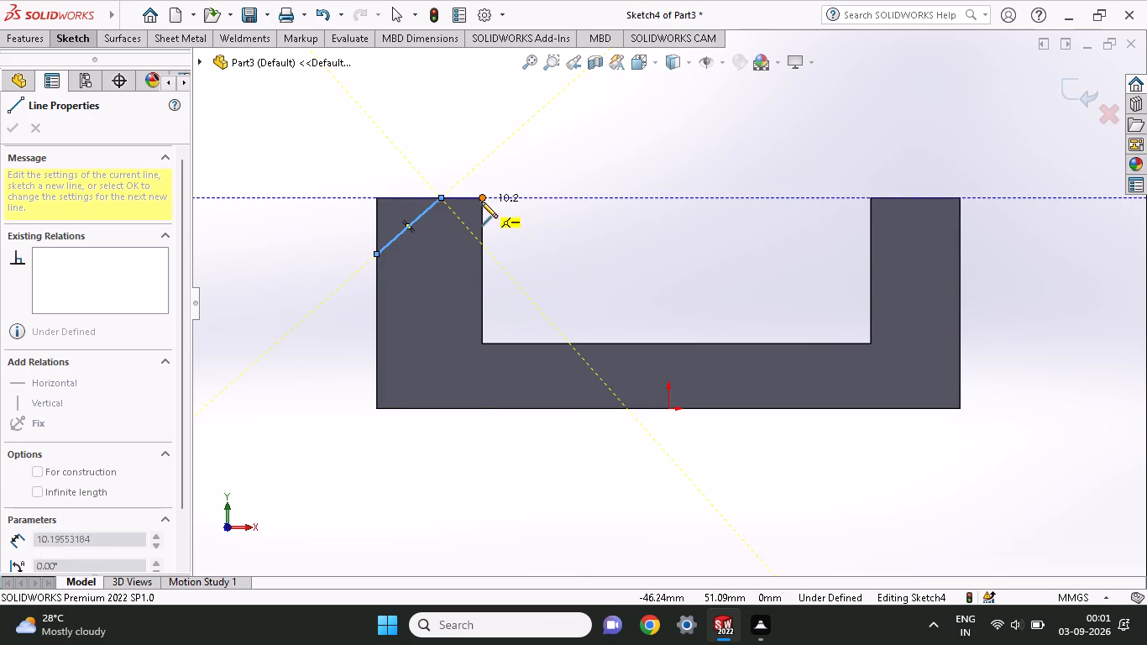
pyautogui.click(481, 202)
pyautogui.rightClick(485, 160)
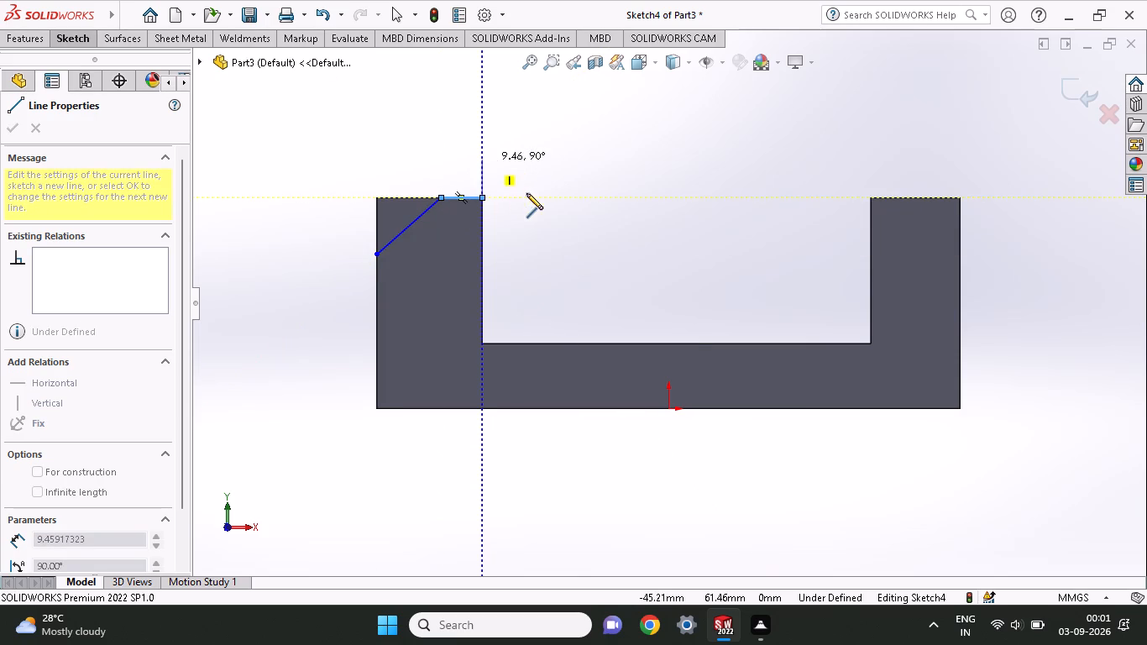
pyautogui.click(563, 171)
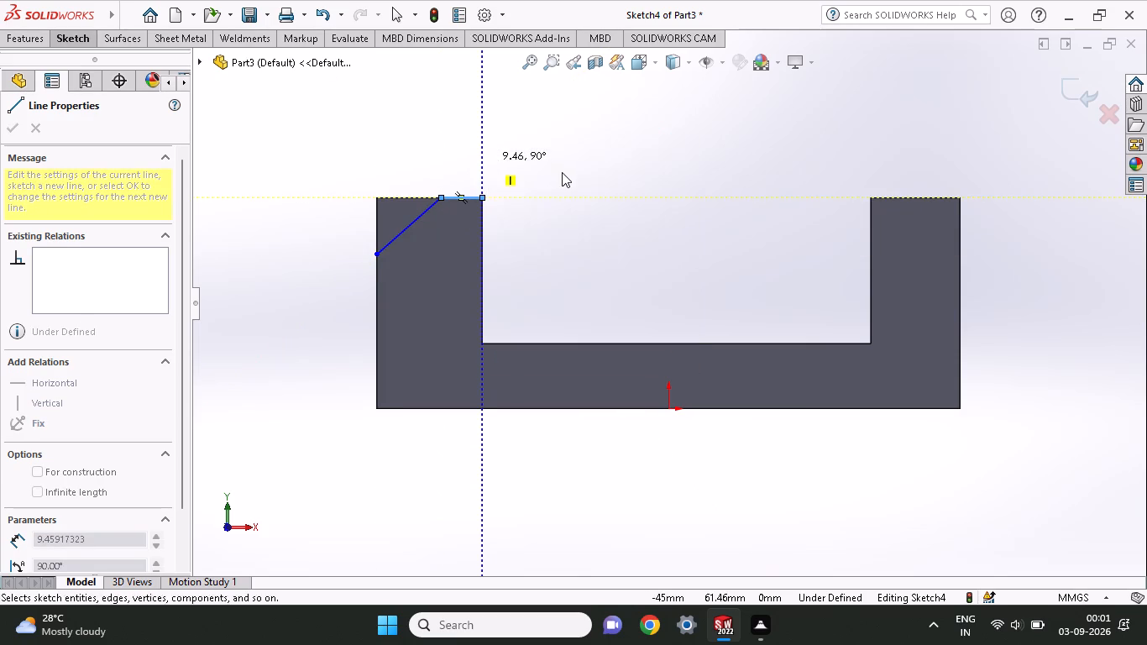
# Dimension the short horizontal line on top of the left upright as 10 mm.
pyautogui.click(79, 39)
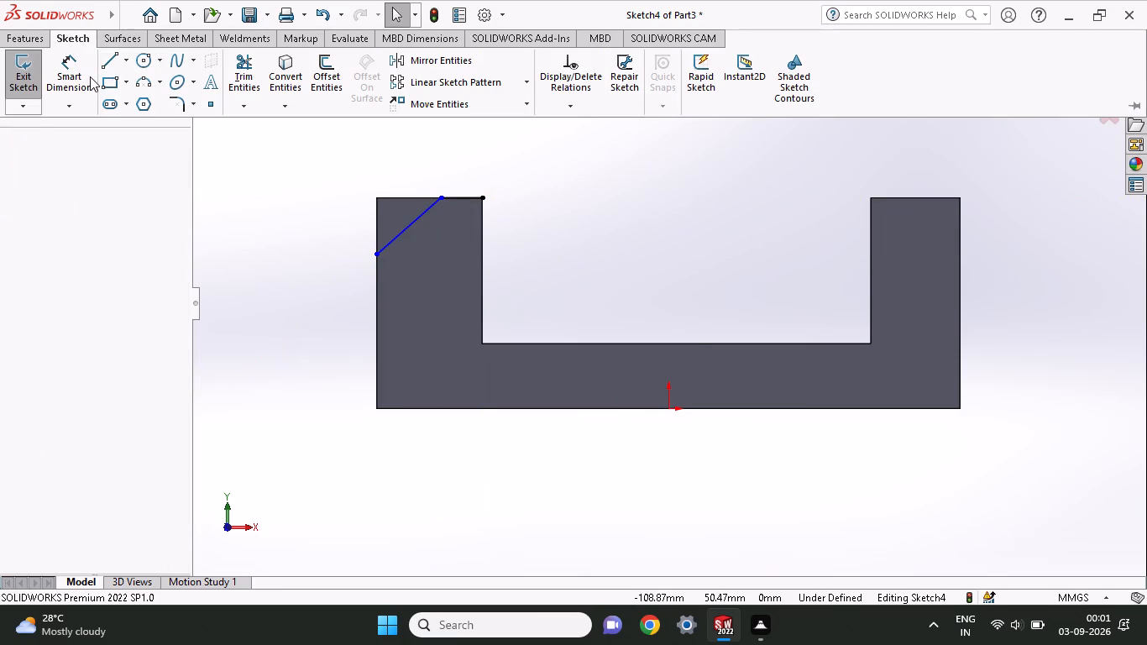
pyautogui.click(90, 76)
pyautogui.click(484, 199)
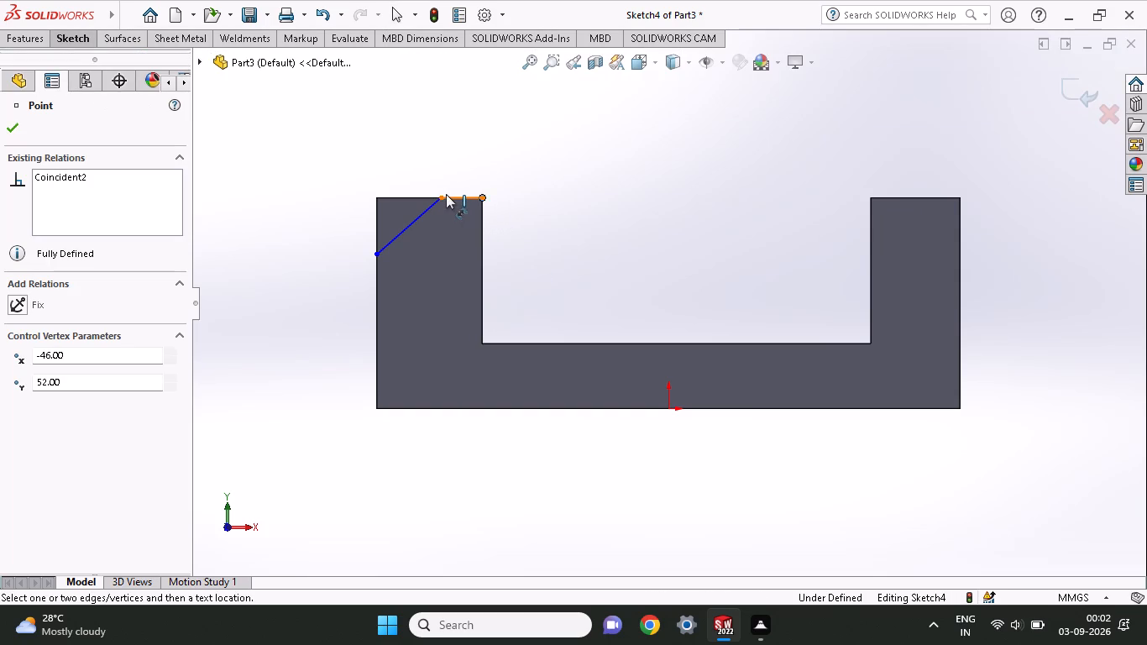
pyautogui.click(442, 194)
pyautogui.click(446, 137)
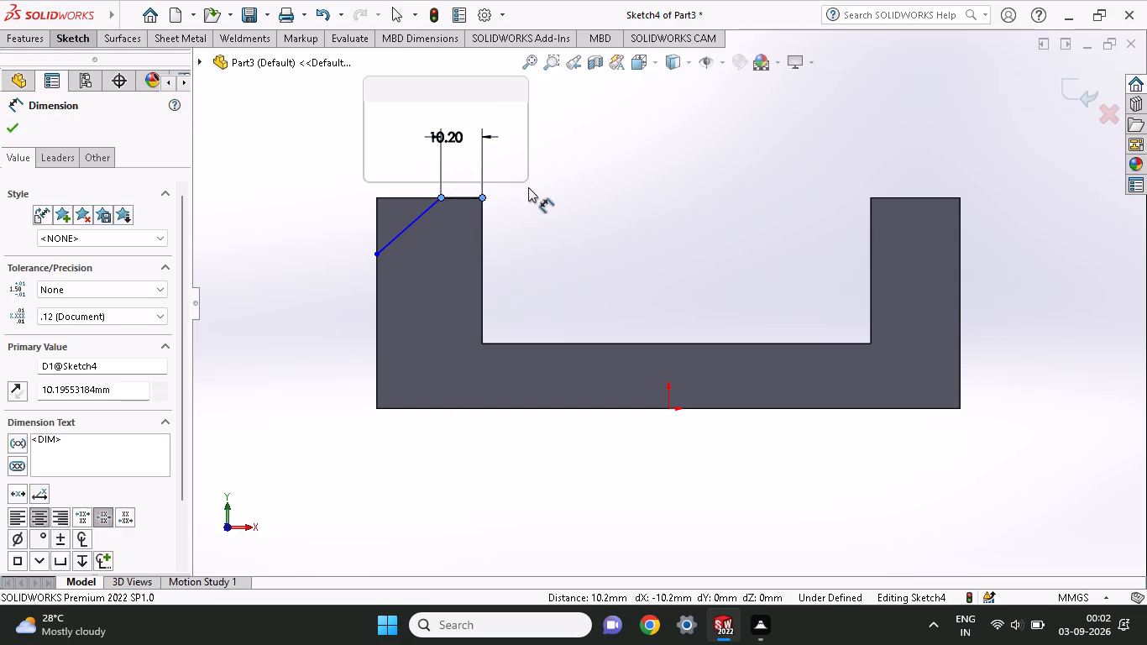
pyautogui.press('1')
pyautogui.press('0')
pyautogui.press('Return')
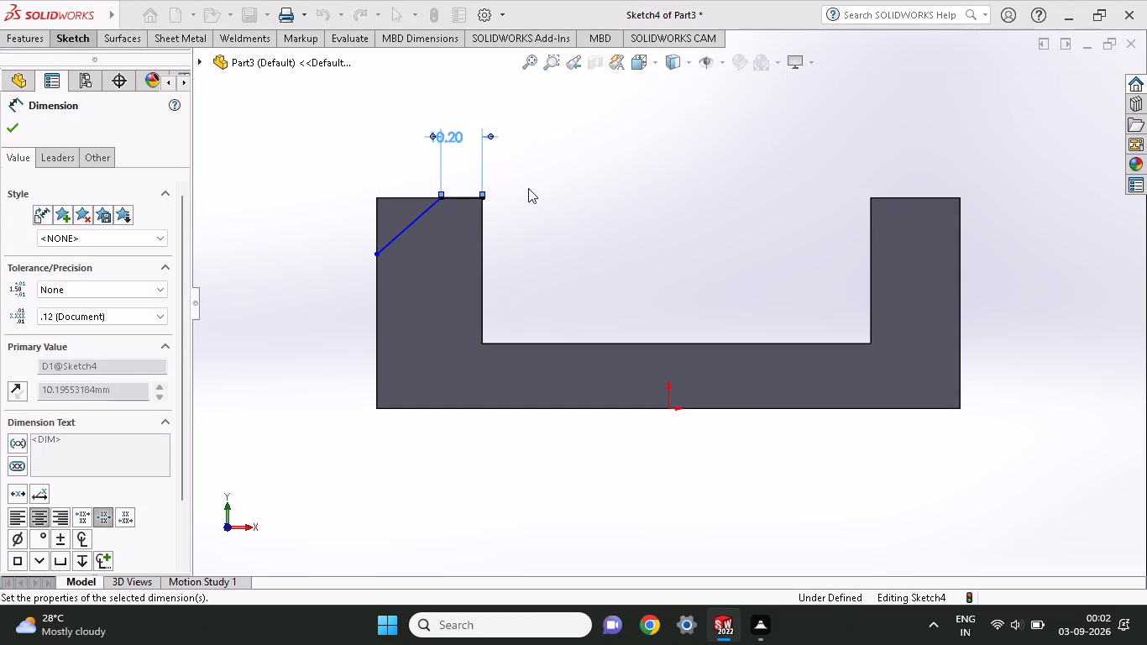
# Dimension the vertical distance from the diagonal's lower end to the left upright's outer top corner as 16 mm.
pyautogui.click(377, 259)
pyautogui.click(379, 197)
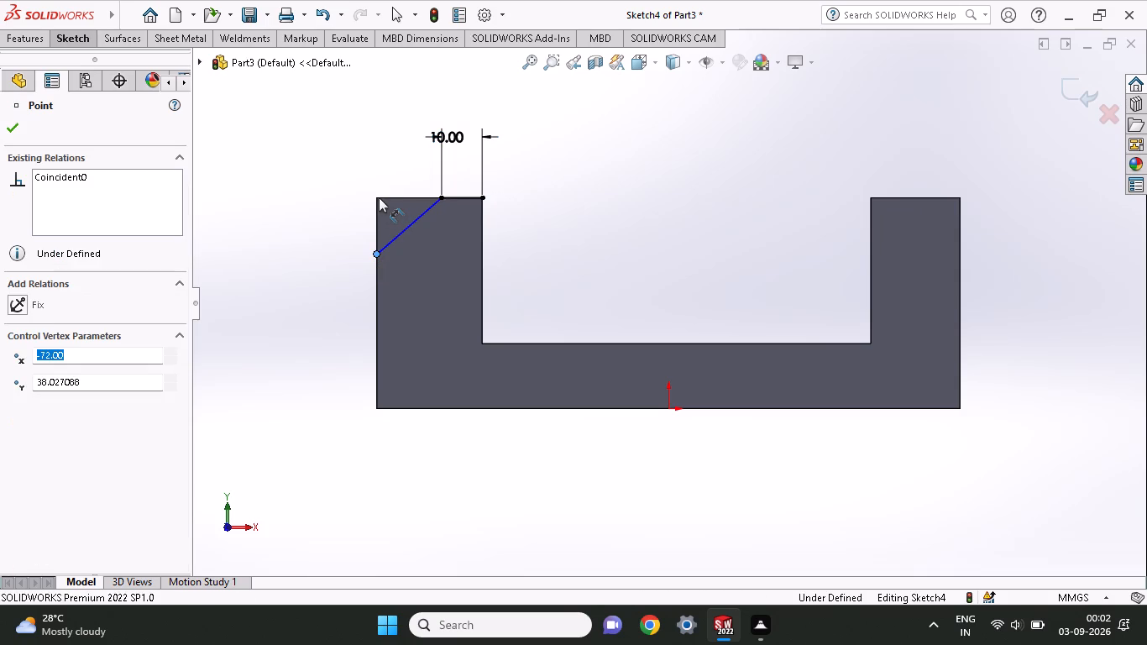
pyautogui.click(376, 198)
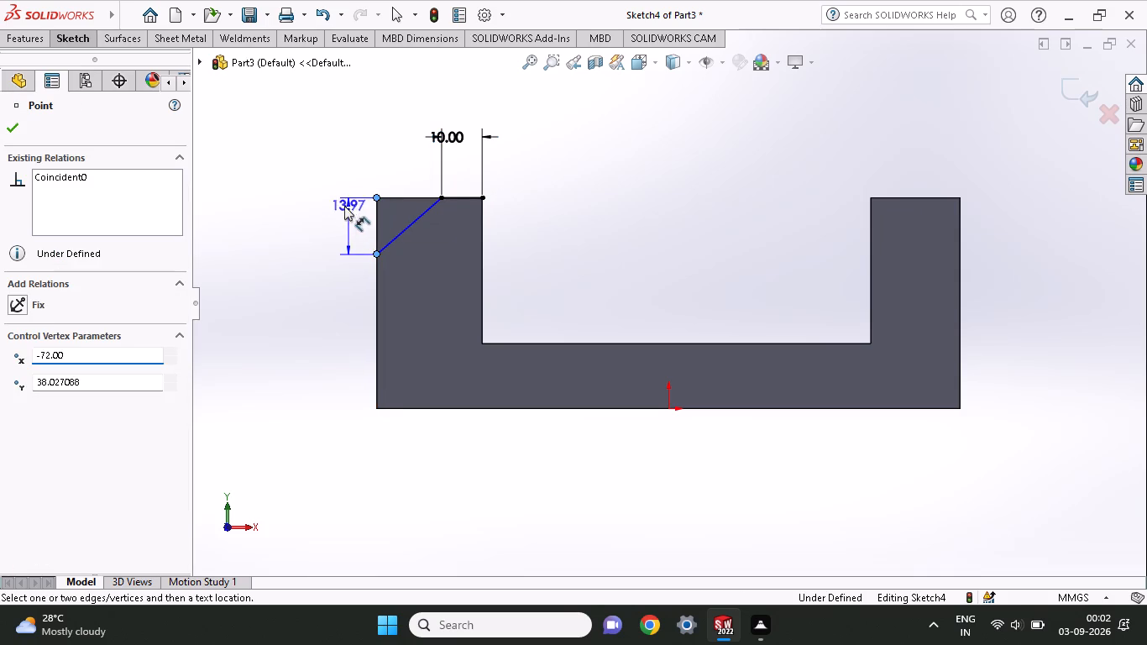
pyautogui.click(339, 213)
pyautogui.write('16')
pyautogui.press('Return')
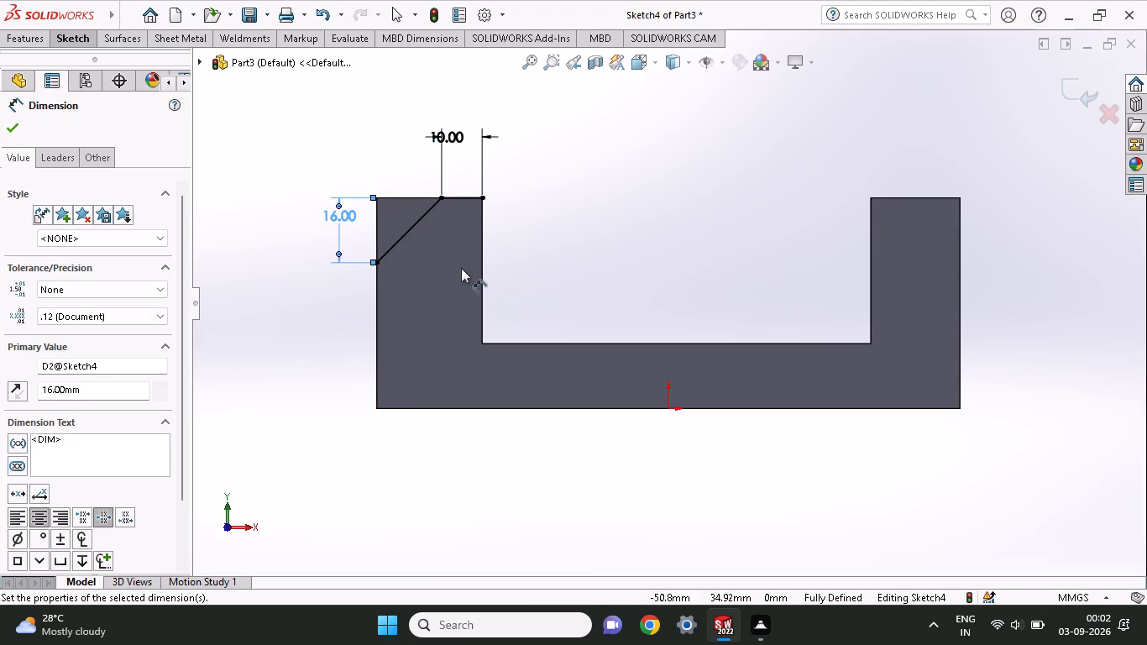
# Close the corner triangle with two 16 mm lines along the left upright's top and outer edges.
pyautogui.scroll(-1, 409, 254)
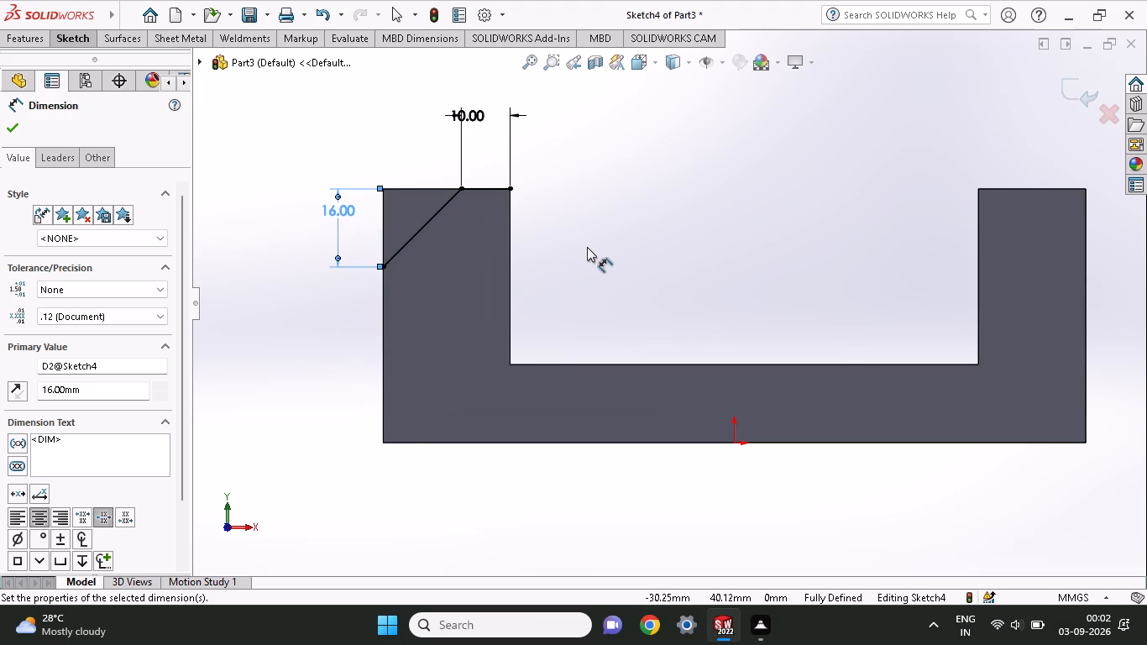
pyautogui.click(71, 41)
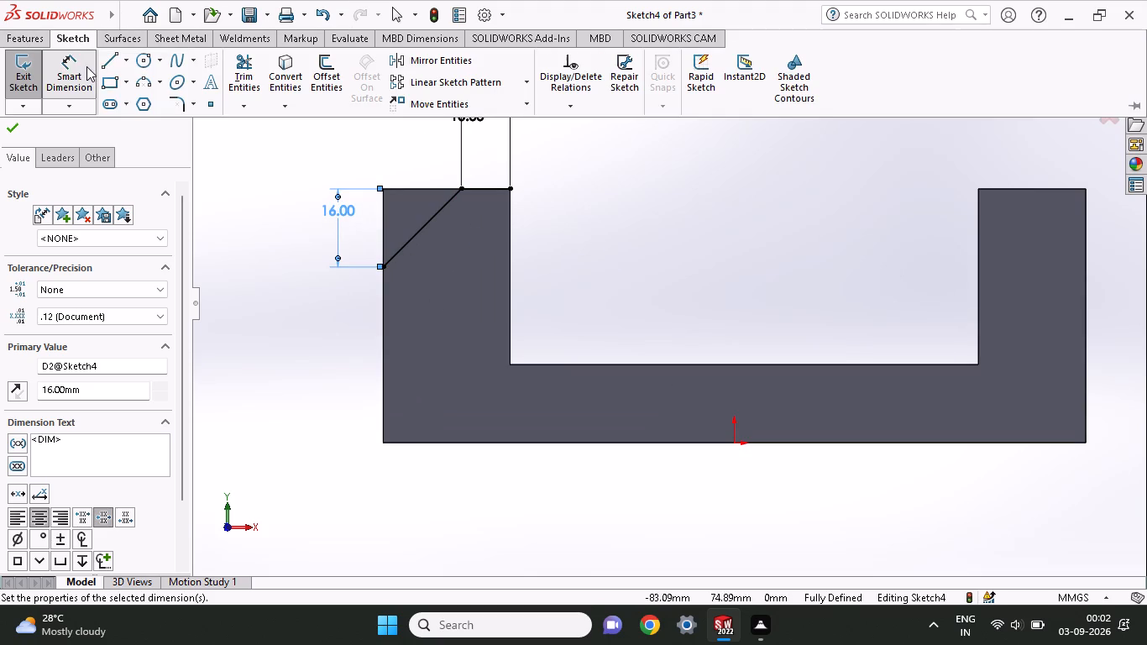
pyautogui.click(104, 67)
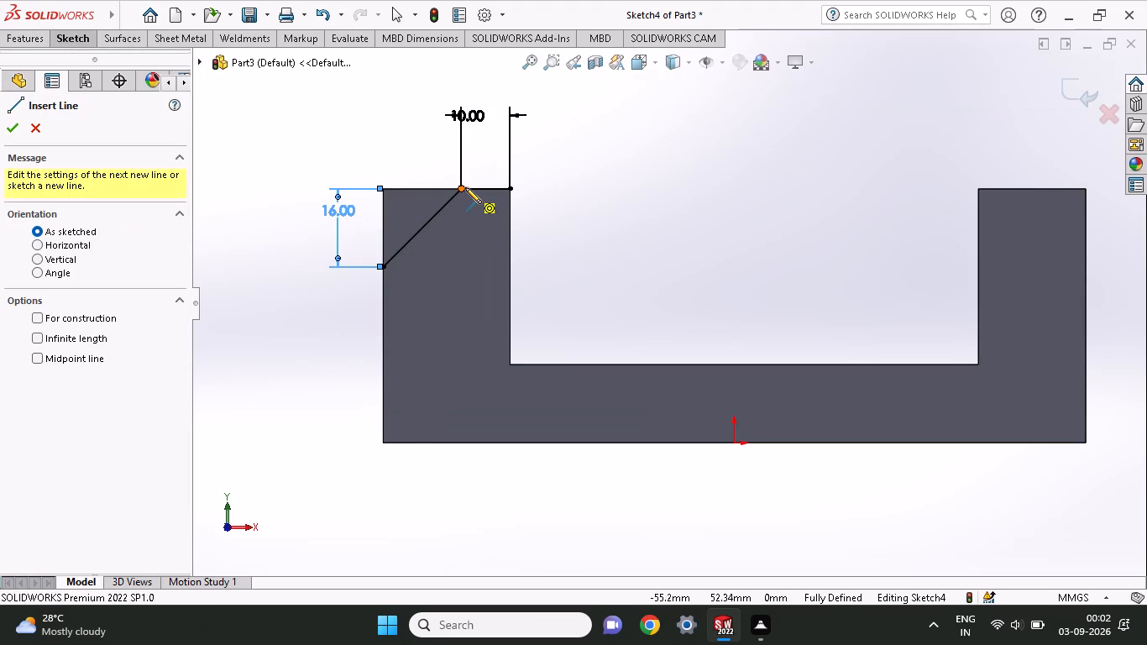
pyautogui.click(465, 187)
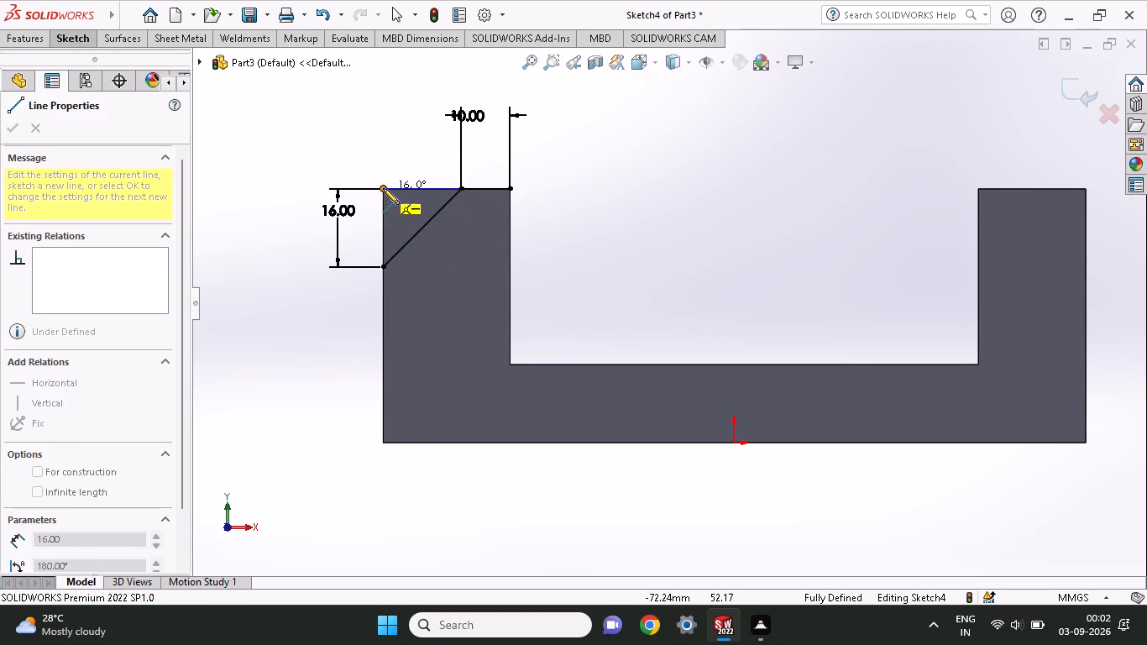
pyautogui.click(384, 186)
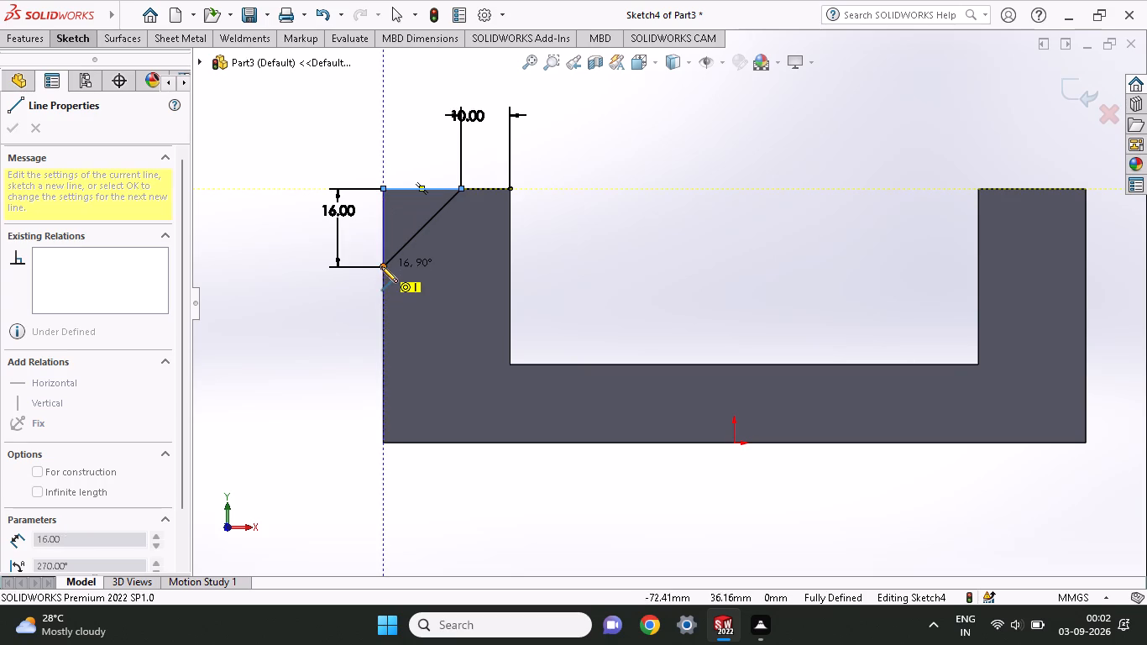
pyautogui.click(381, 266)
pyautogui.rightClick(572, 171)
pyautogui.click(591, 183)
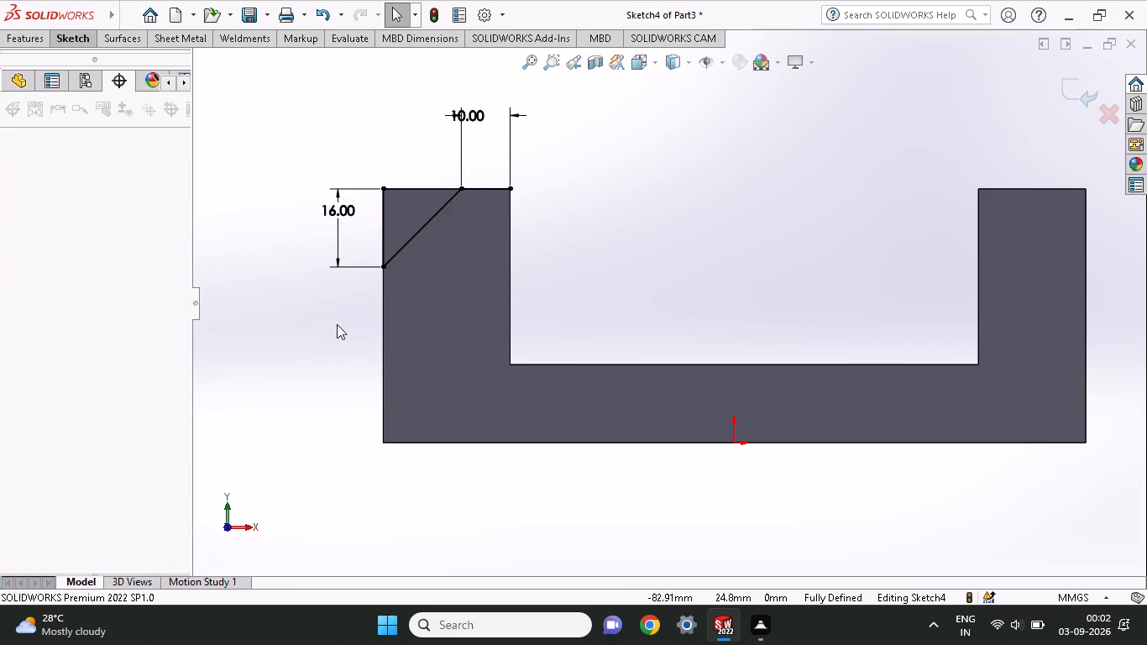
# Extrude-cut the triangular corner region of the left upright with a blind depth of 110 mm.
pyautogui.moveTo(338, 324); pyautogui.dragTo(327, 355, button='middle')
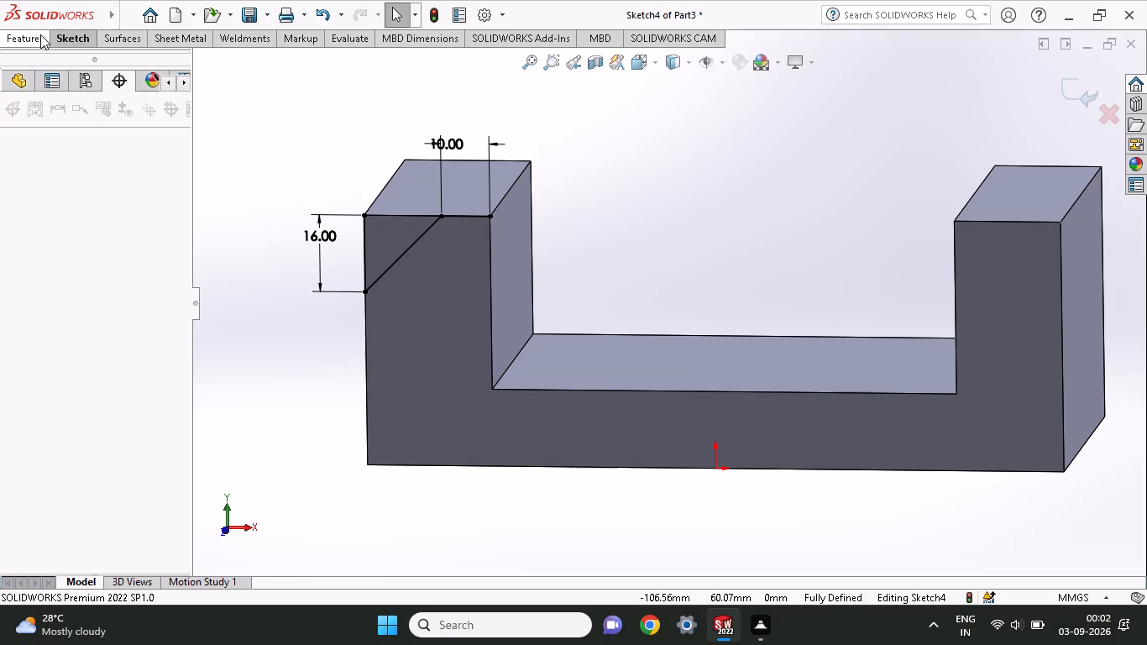
pyautogui.click(38, 35)
pyautogui.click(250, 83)
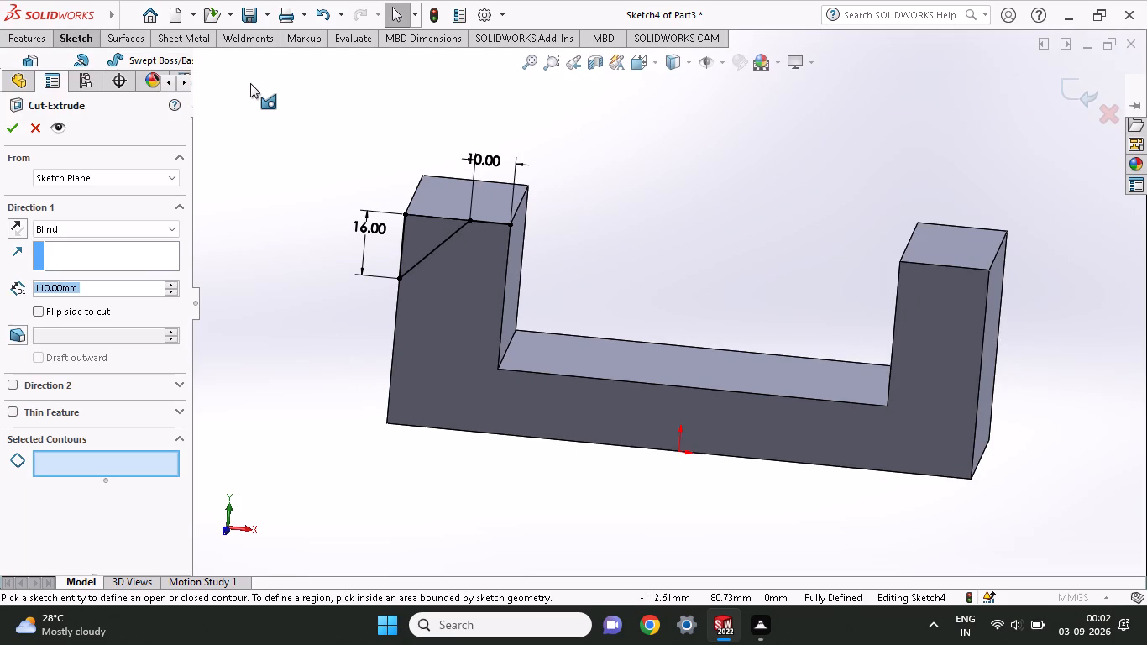
pyautogui.click(427, 238)
pyautogui.moveTo(594, 175); pyautogui.dragTo(557, 259, button='middle')
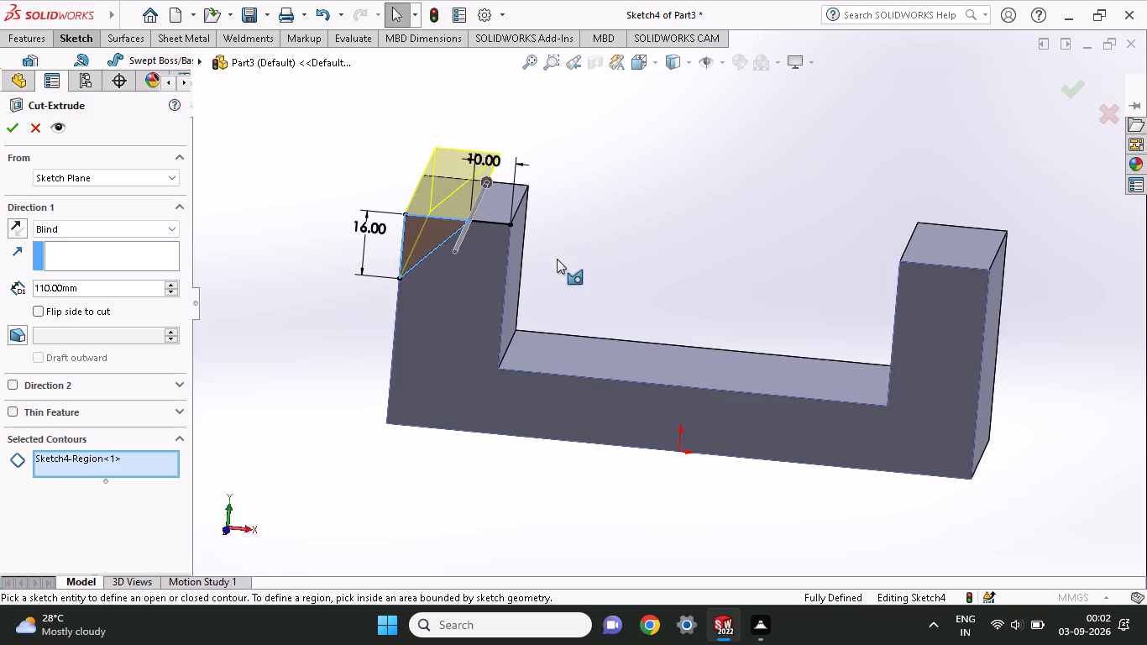
pyautogui.click(8, 131)
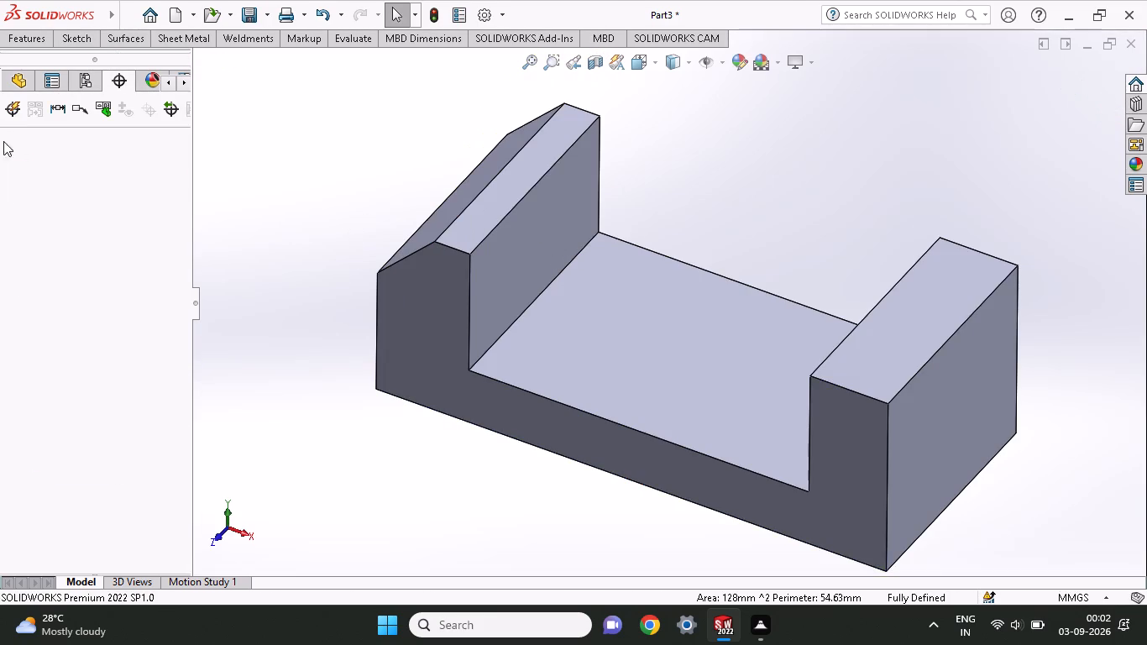
# On the outer face of the right upright, sketch a circle about 12.8 mm in diameter, centred about 33 mm directly above the origin.
pyautogui.moveTo(524, 328); pyautogui.dragTo(558, 294, button='middle')
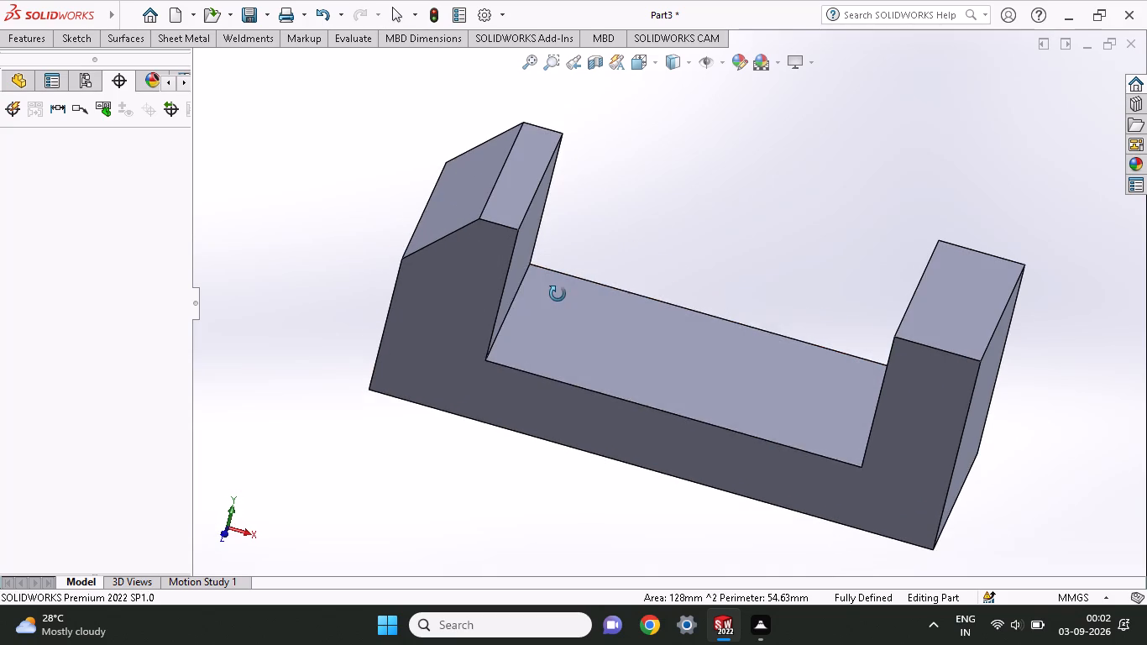
pyautogui.moveTo(558, 294); pyautogui.dragTo(558, 294, button='middle')
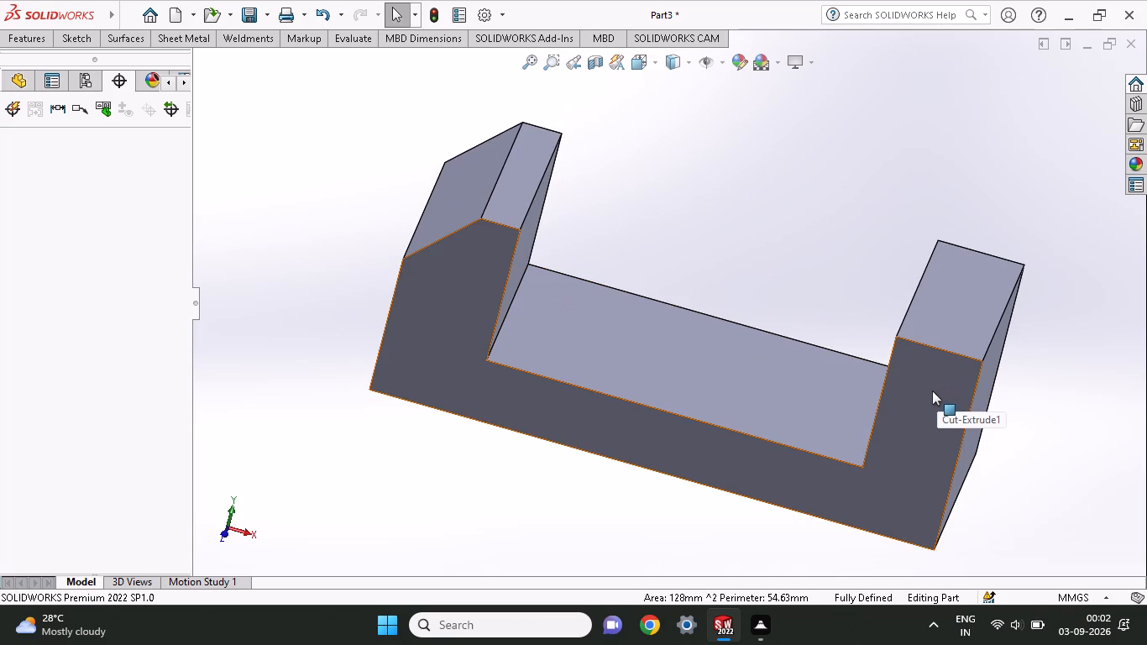
pyautogui.moveTo(914, 402); pyautogui.dragTo(871, 399, button='middle')
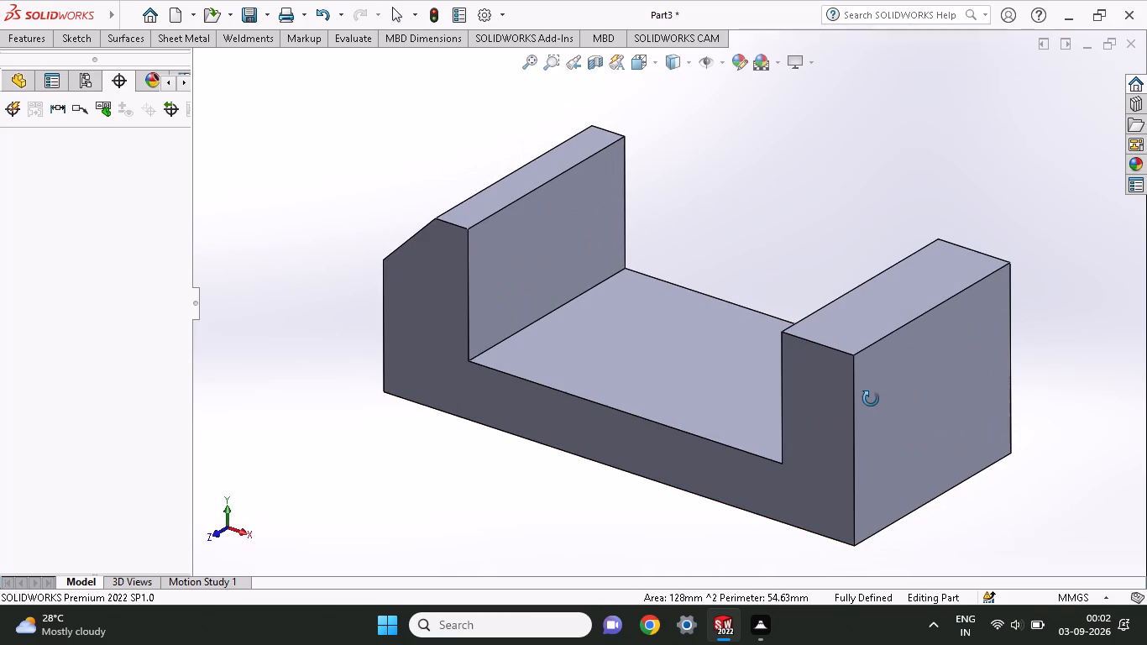
pyautogui.moveTo(871, 399); pyautogui.dragTo(860, 401, button='middle')
pyautogui.click(867, 448)
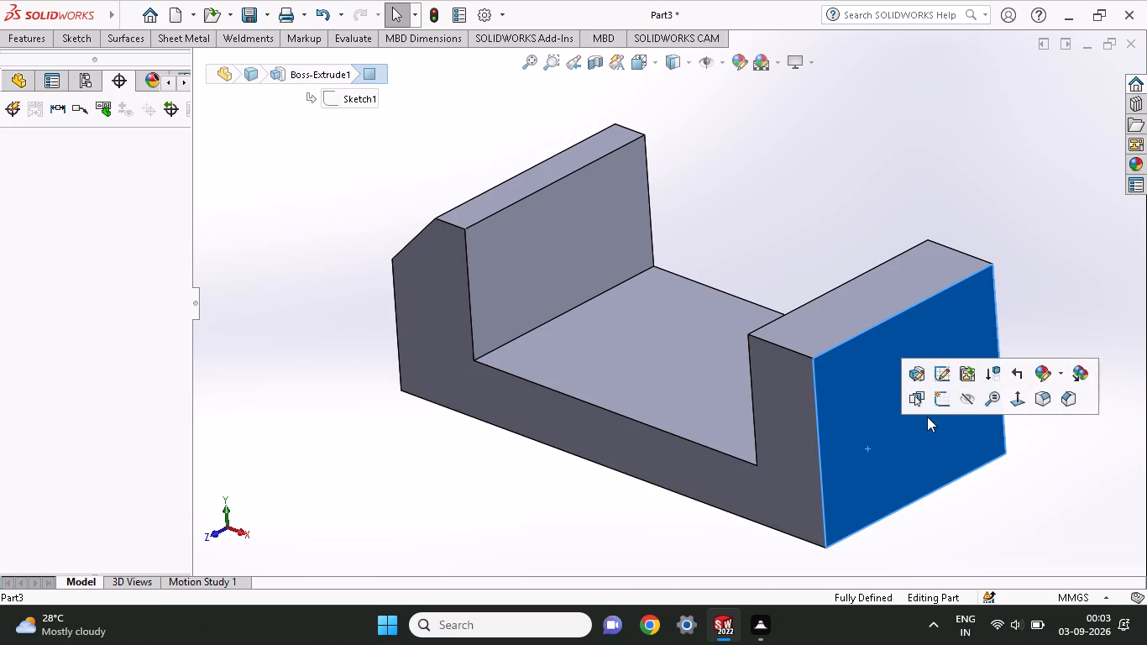
pyautogui.click(945, 407)
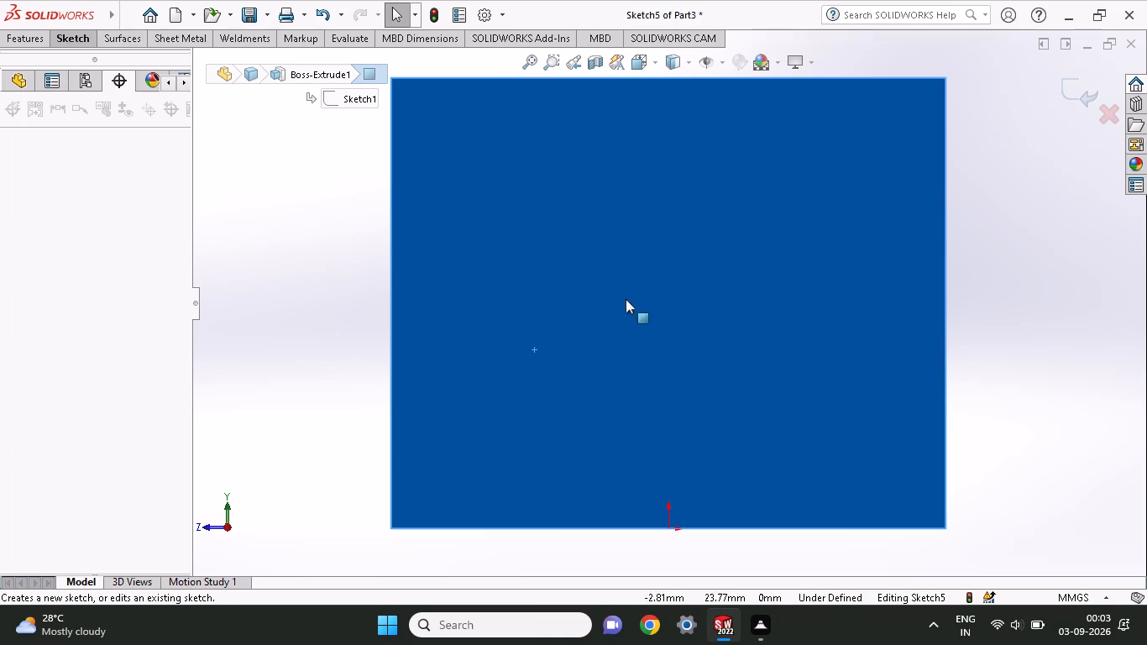
pyautogui.click(77, 33)
pyautogui.click(145, 57)
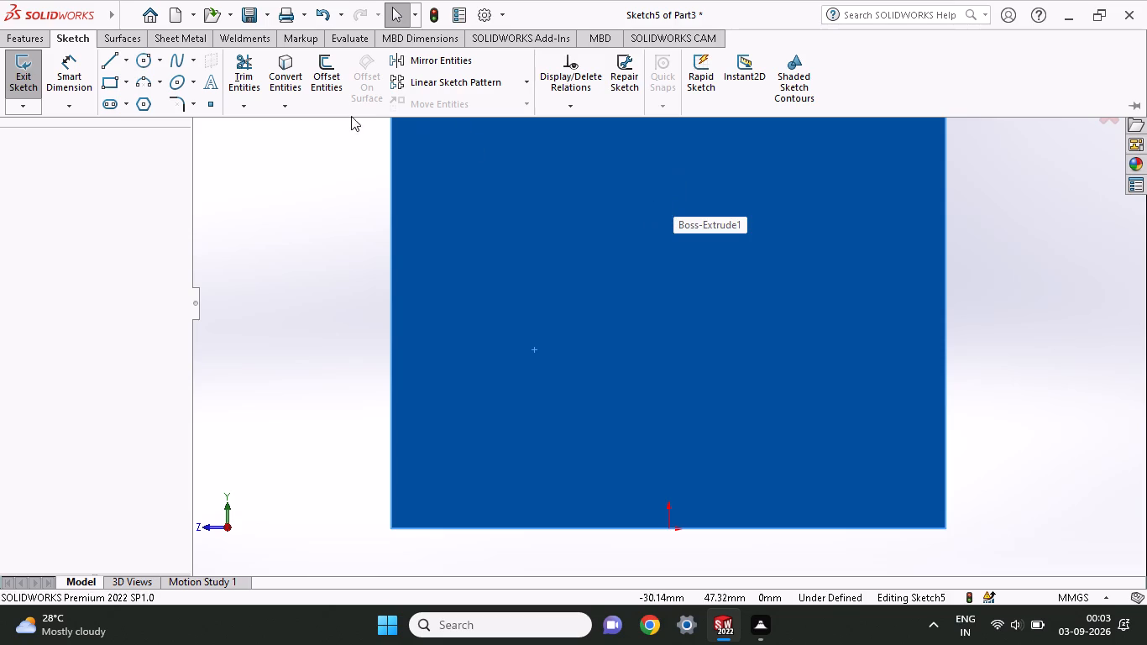
pyautogui.click(146, 67)
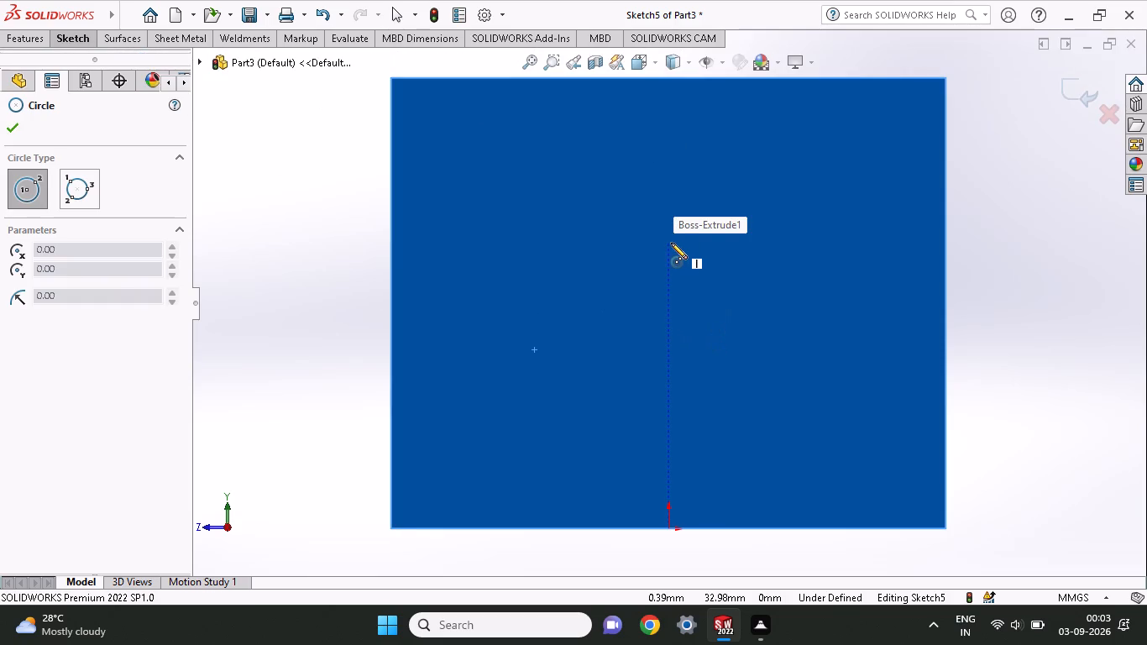
pyautogui.click(671, 242)
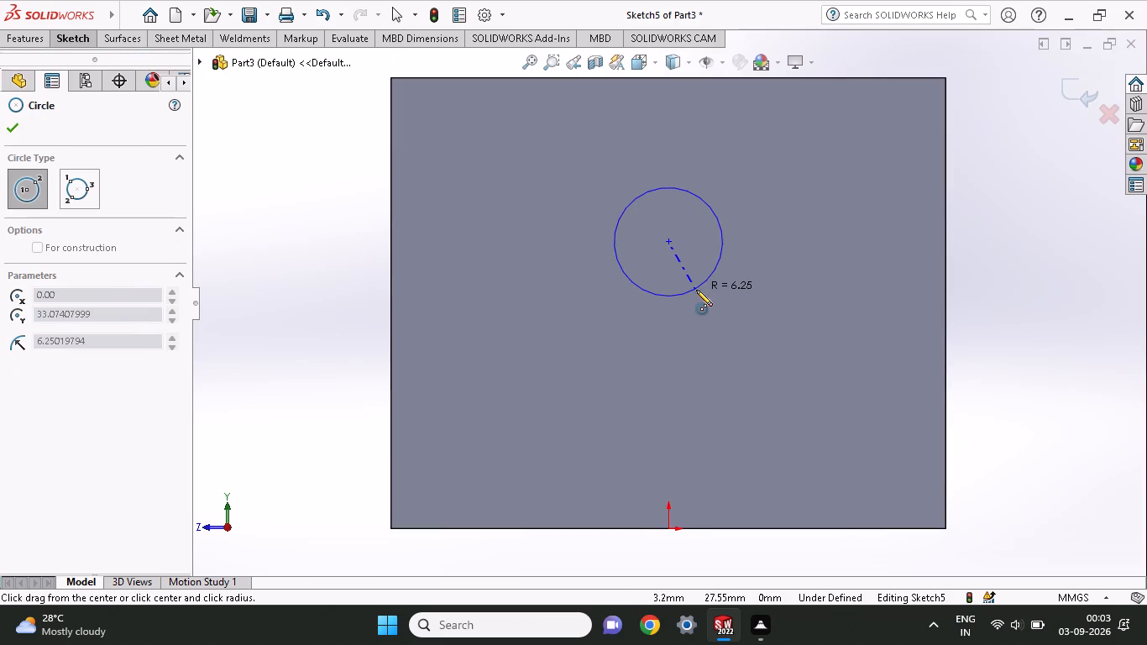
pyautogui.click(696, 290)
# Dimension the circle's diameter as 16 mm.
pyautogui.click(69, 41)
pyautogui.click(73, 66)
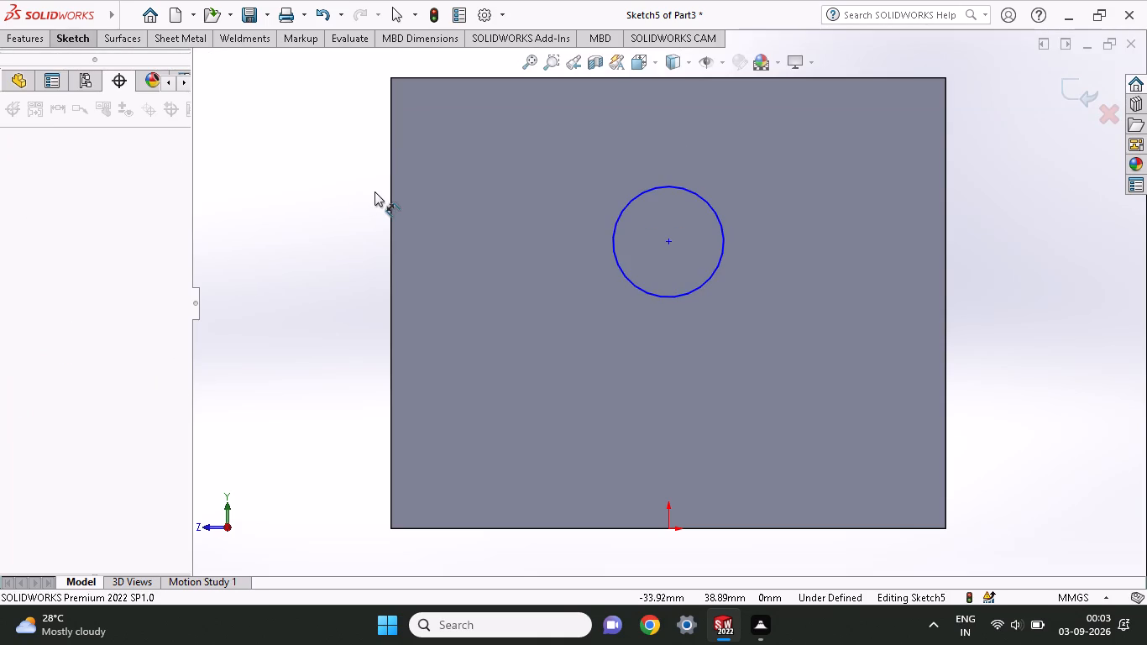
pyautogui.click(721, 239)
pyautogui.click(796, 231)
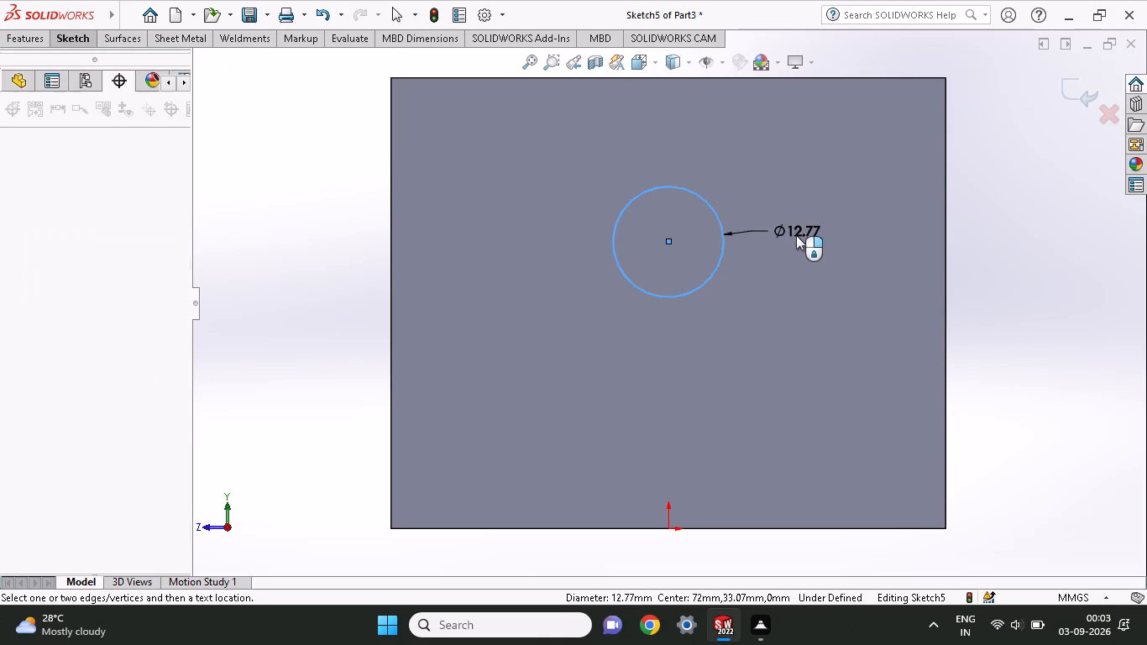
pyautogui.write('16')
pyautogui.press('Return')
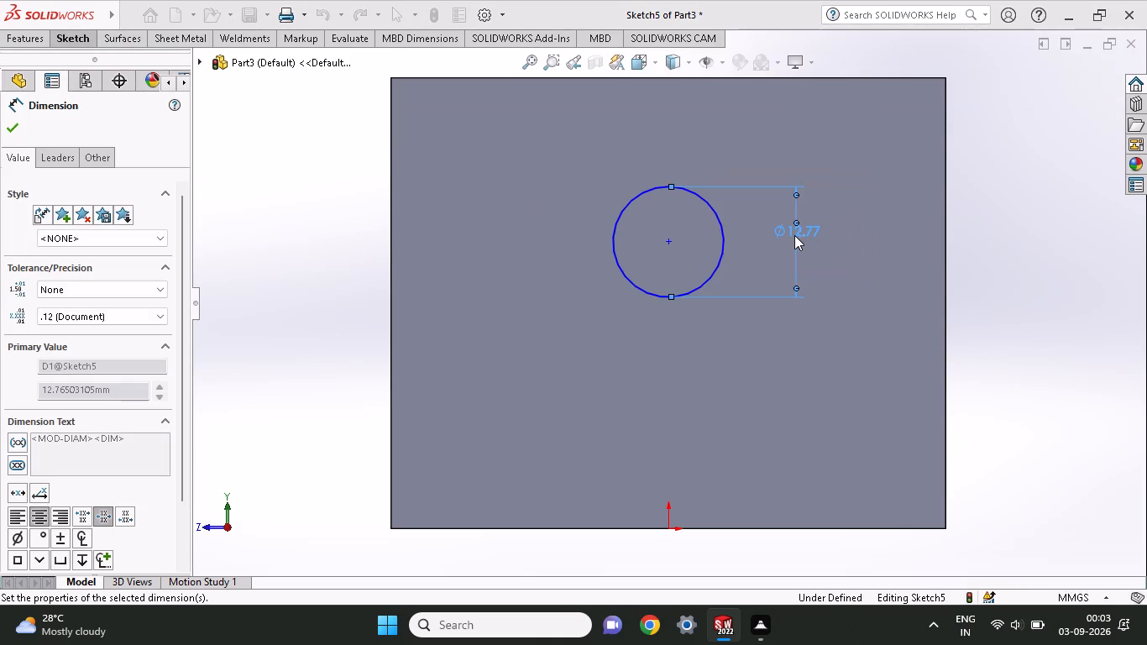
# Sketch a larger concentric circle about 24.6 mm in diameter around the 16 mm circle.
pyautogui.click(46, 34)
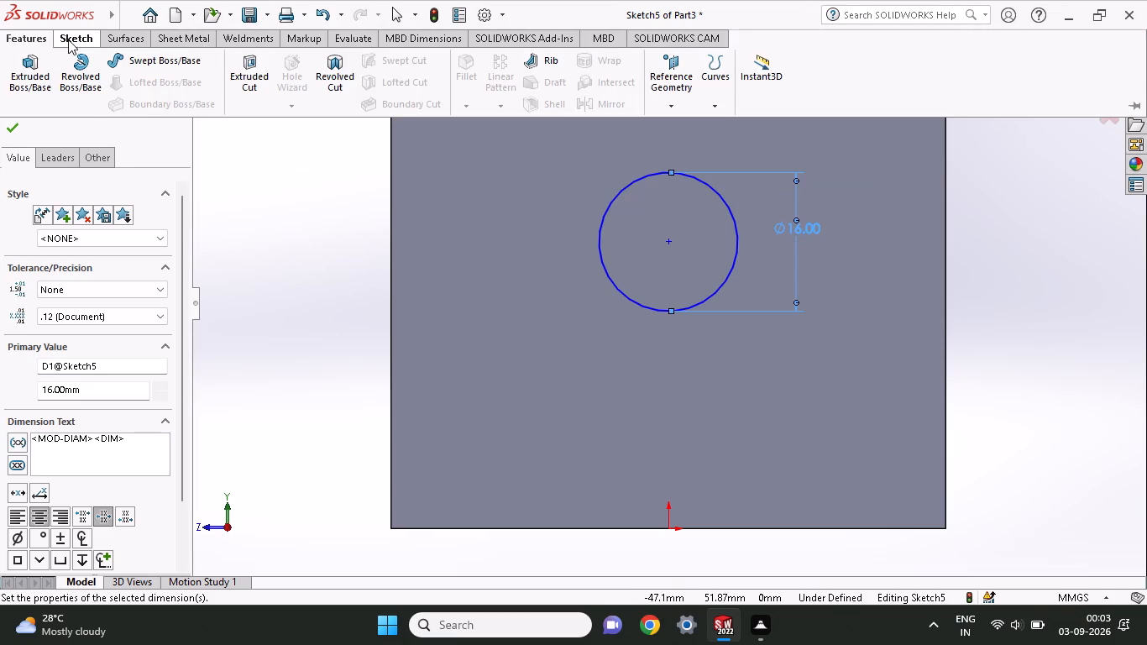
pyautogui.click(68, 39)
pyautogui.click(147, 63)
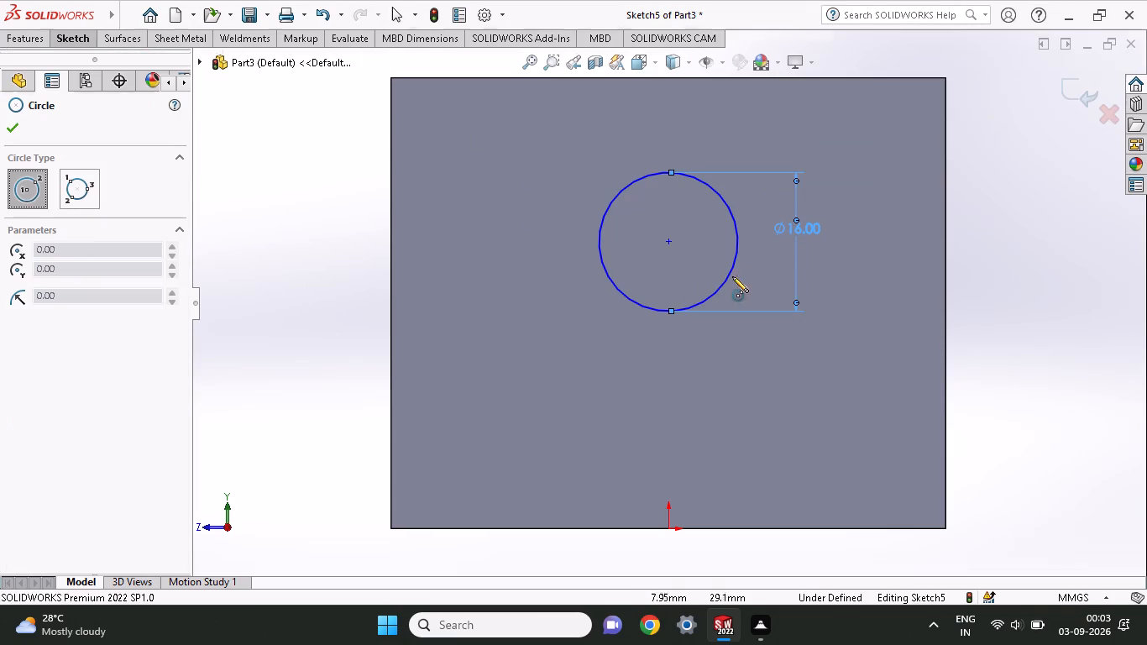
pyautogui.click(670, 242)
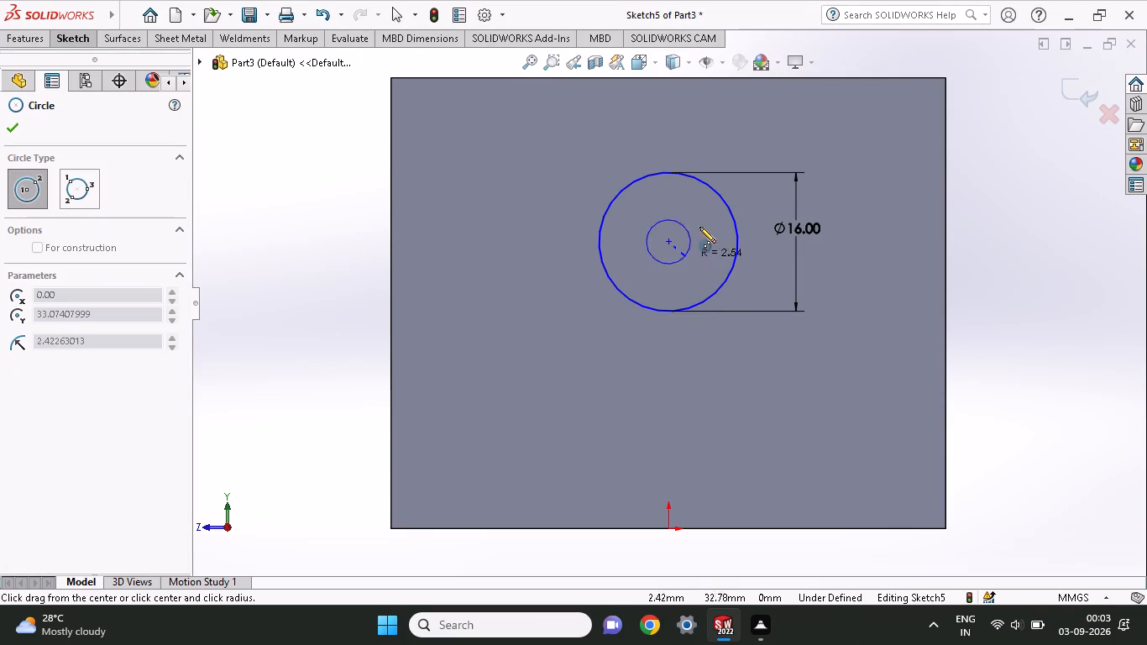
pyautogui.click(712, 339)
# Dimension the outer circle's diameter as 32 mm.
pyautogui.click(78, 37)
pyautogui.click(92, 68)
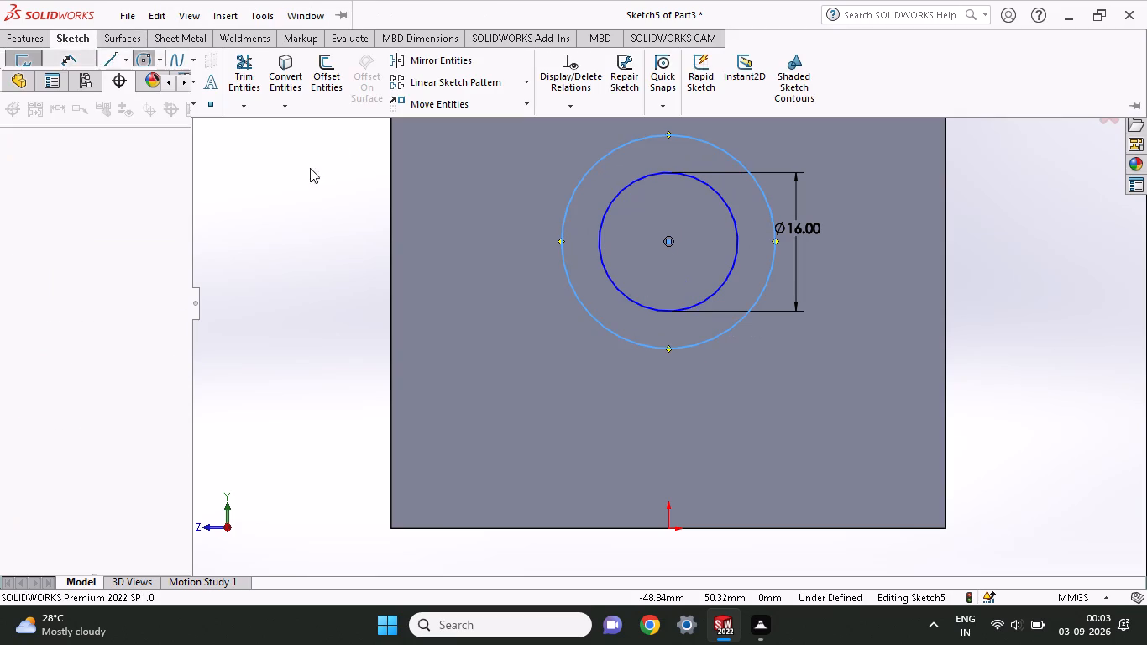
pyautogui.click(746, 317)
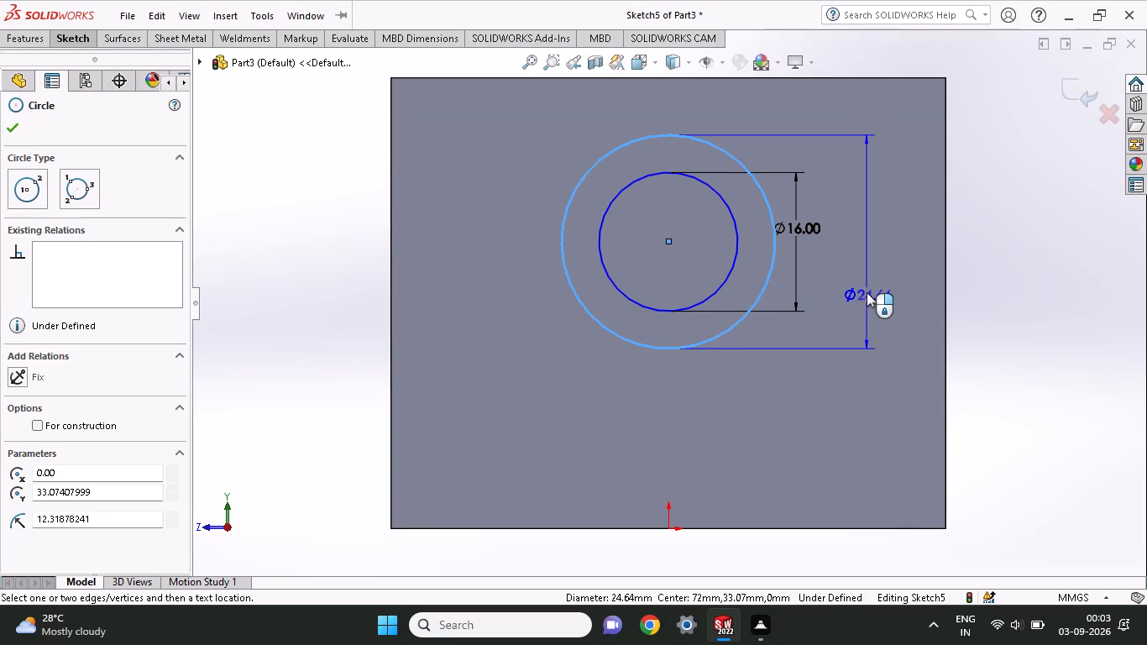
pyautogui.click(867, 291)
pyautogui.write('32')
pyautogui.press('Return')
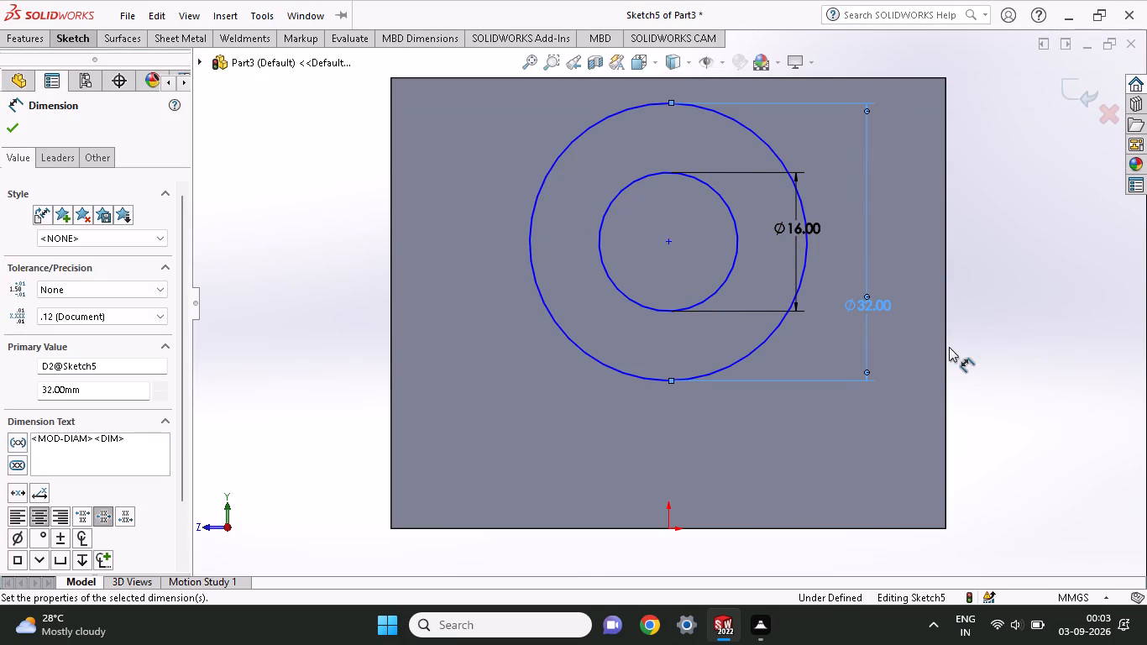
# Dimension the vertical distance from the circles' shared centre to the face's lower right corner as 36 mm.
pyautogui.click(667, 240)
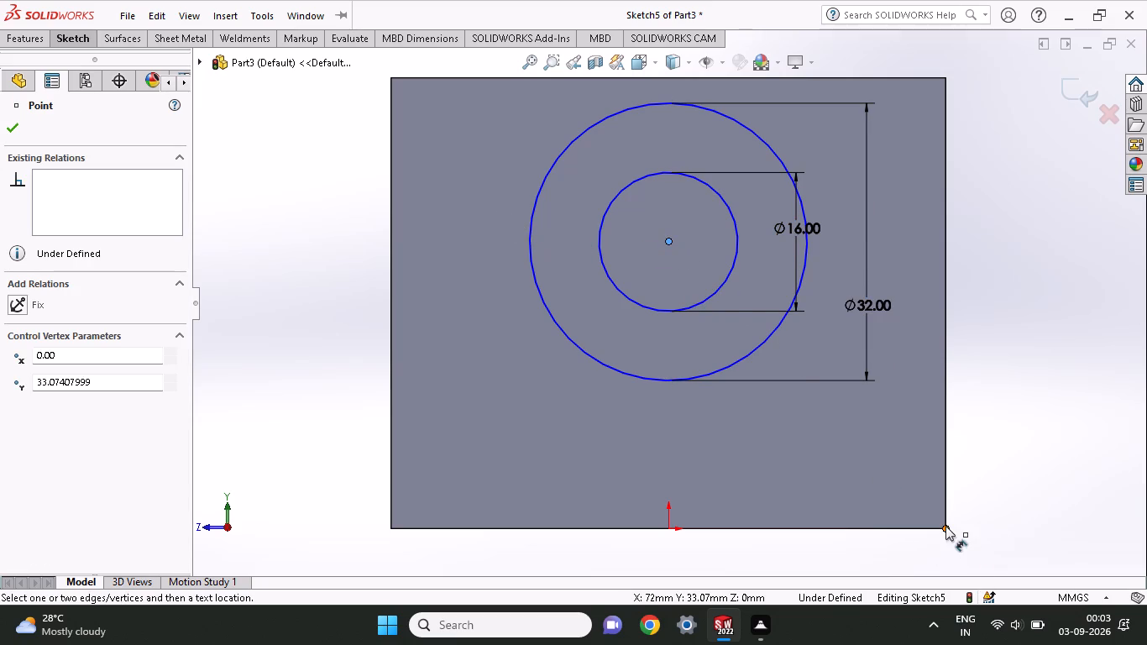
pyautogui.click(945, 526)
pyautogui.click(996, 389)
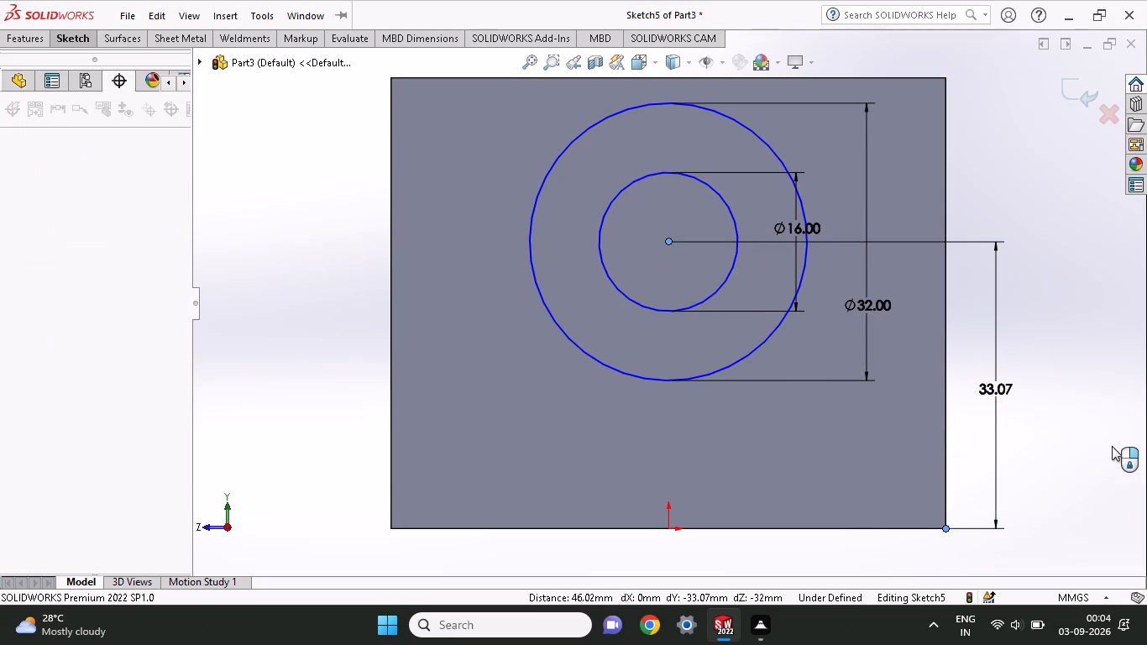
pyautogui.write('36')
pyautogui.press('Return')
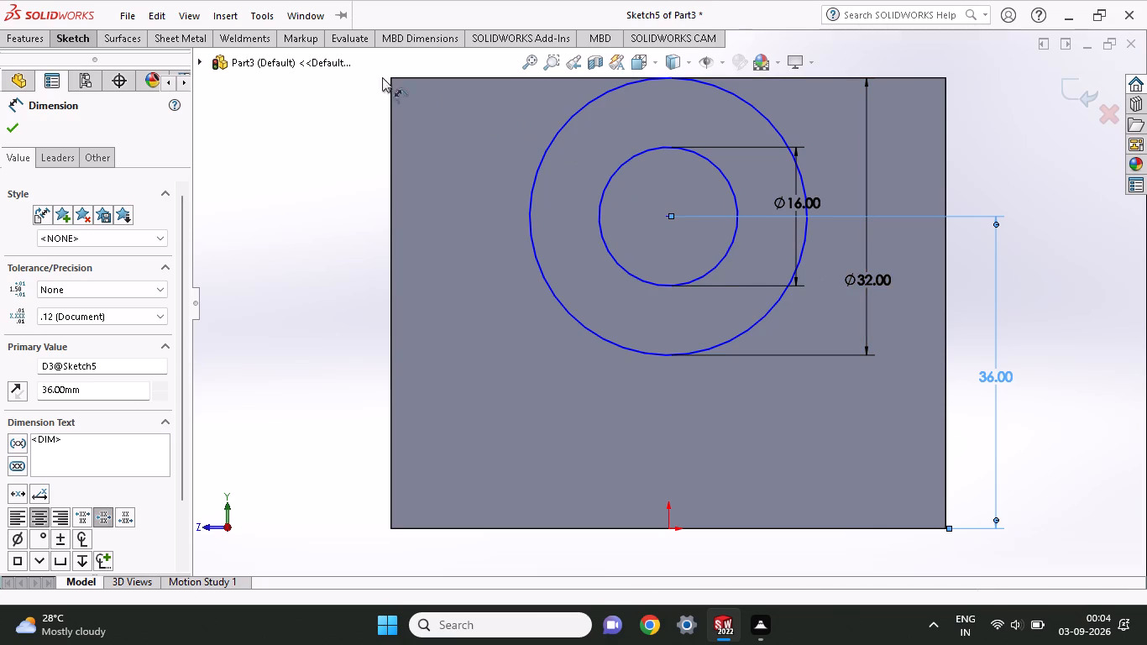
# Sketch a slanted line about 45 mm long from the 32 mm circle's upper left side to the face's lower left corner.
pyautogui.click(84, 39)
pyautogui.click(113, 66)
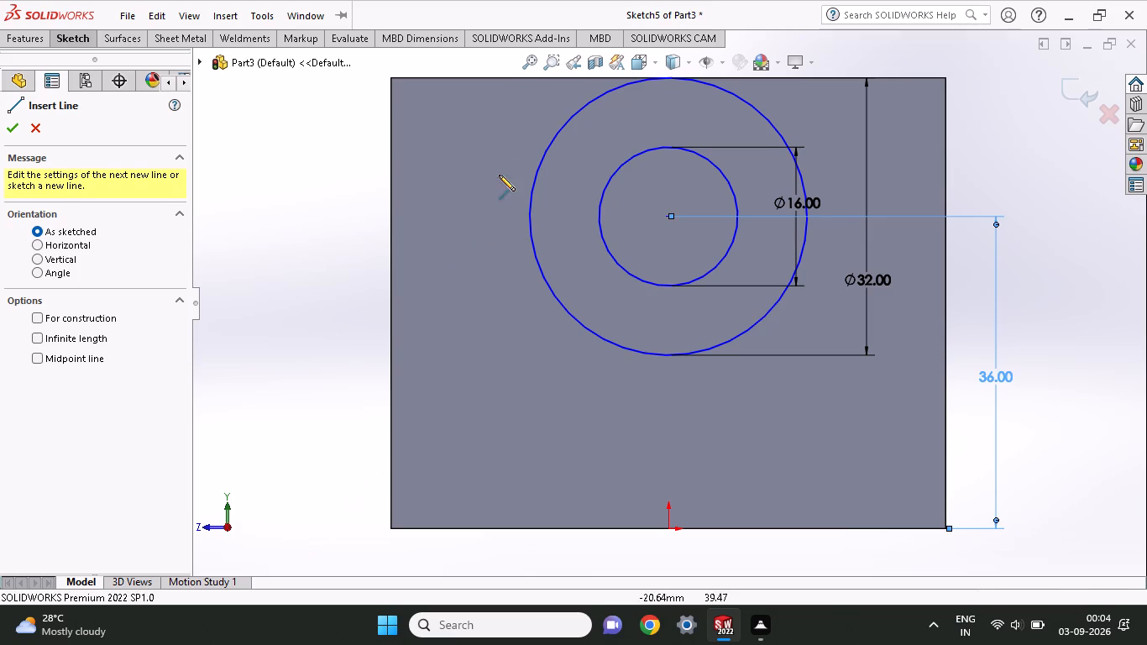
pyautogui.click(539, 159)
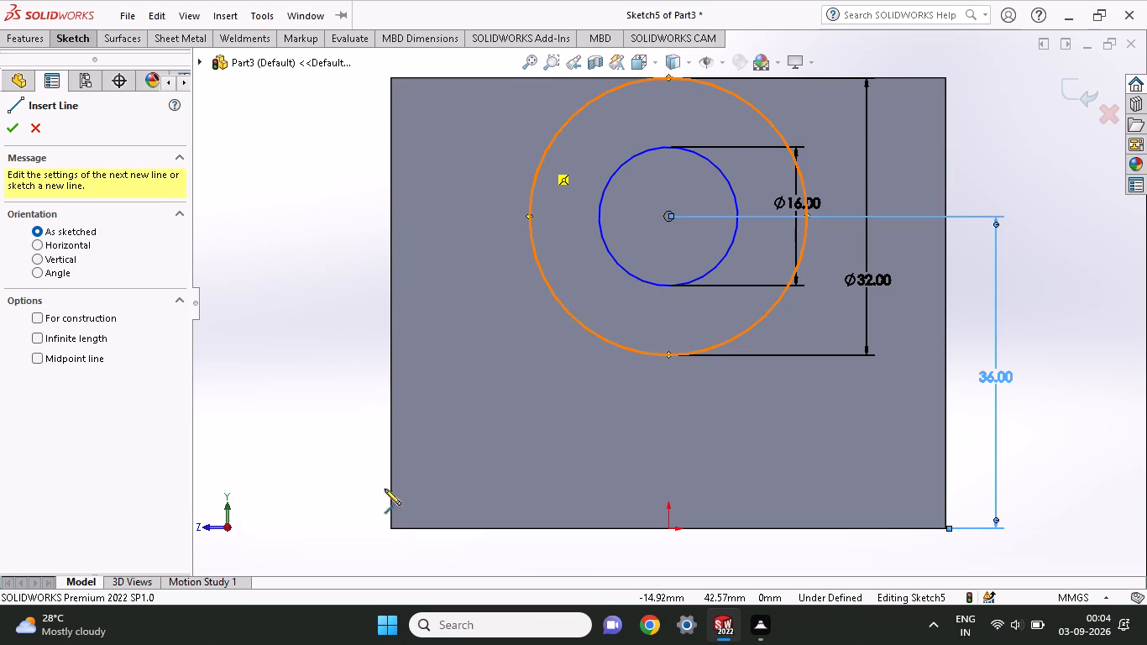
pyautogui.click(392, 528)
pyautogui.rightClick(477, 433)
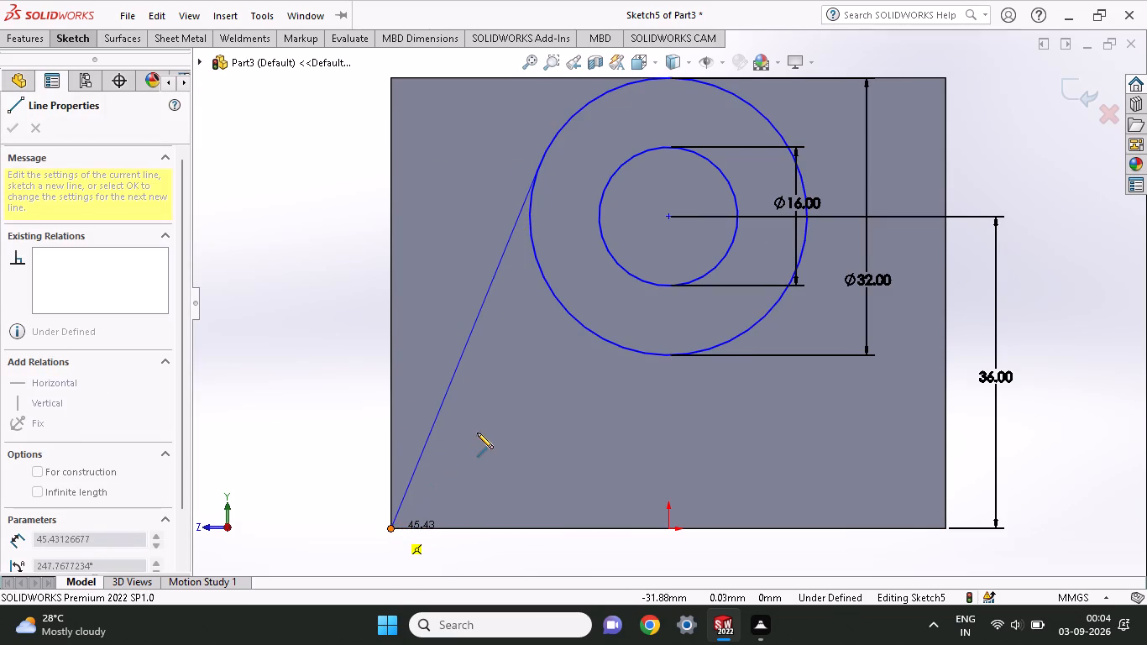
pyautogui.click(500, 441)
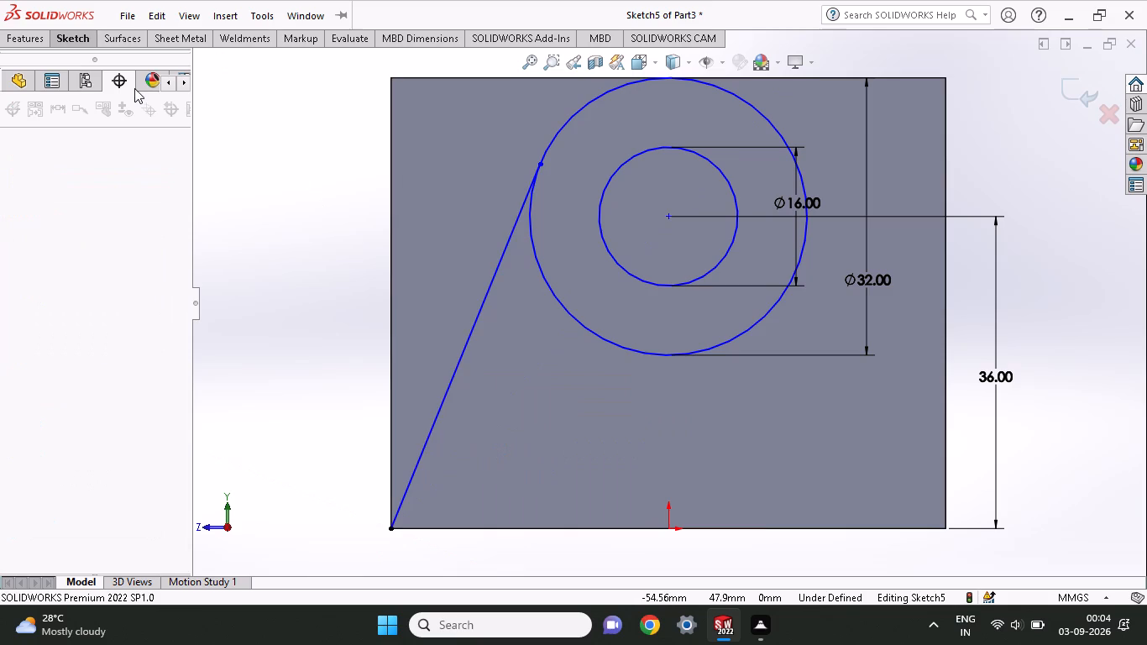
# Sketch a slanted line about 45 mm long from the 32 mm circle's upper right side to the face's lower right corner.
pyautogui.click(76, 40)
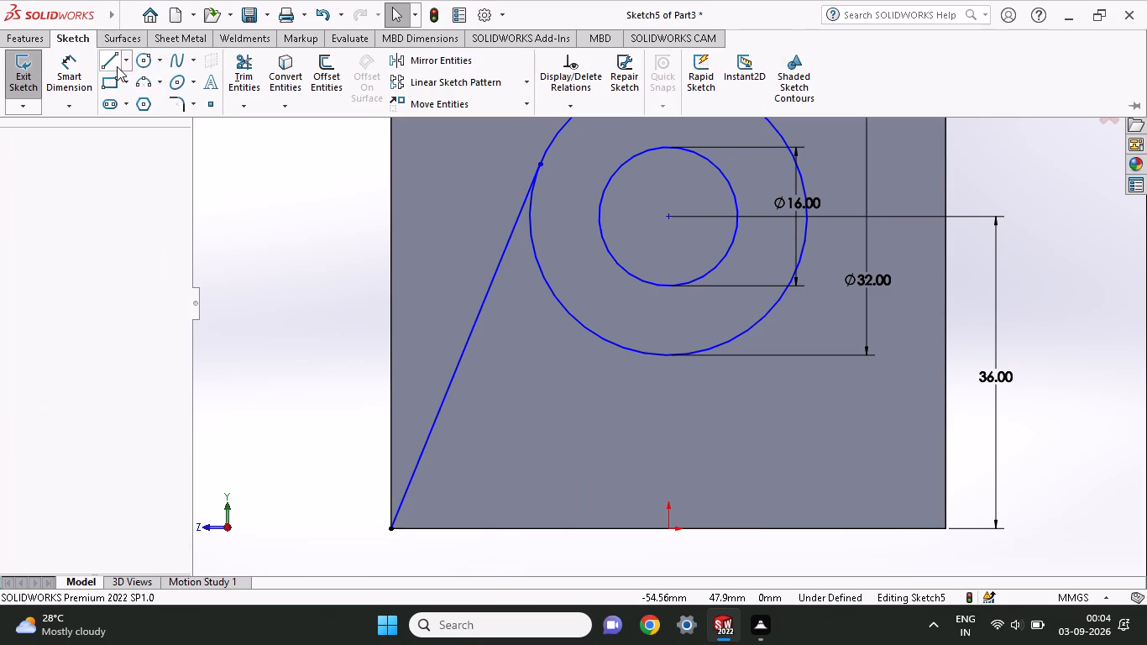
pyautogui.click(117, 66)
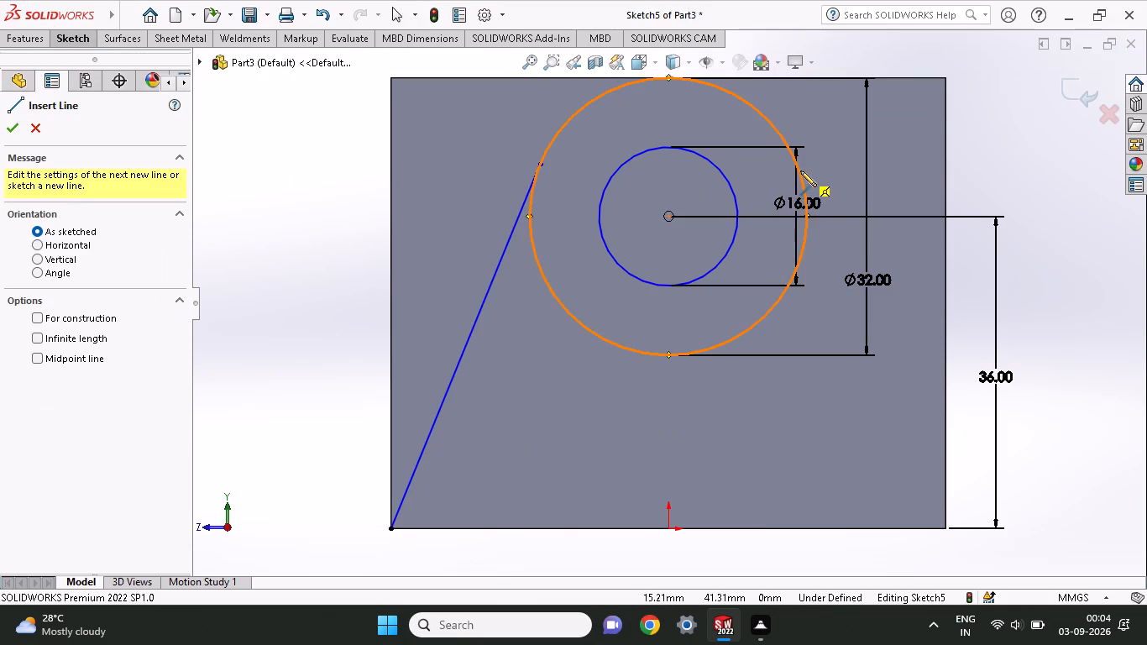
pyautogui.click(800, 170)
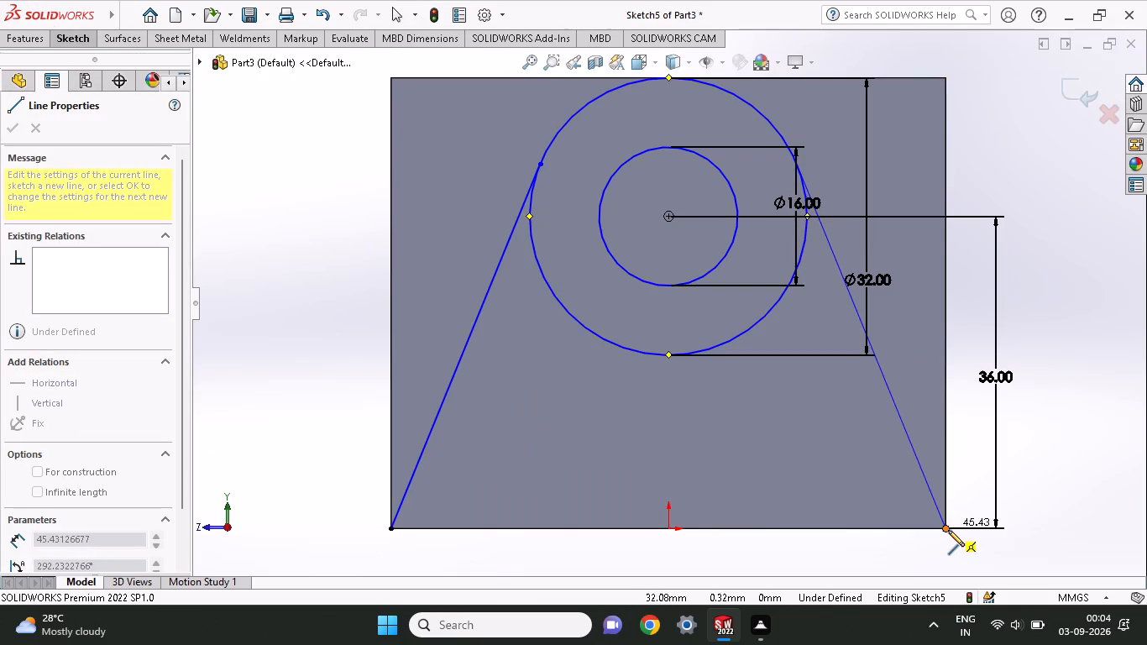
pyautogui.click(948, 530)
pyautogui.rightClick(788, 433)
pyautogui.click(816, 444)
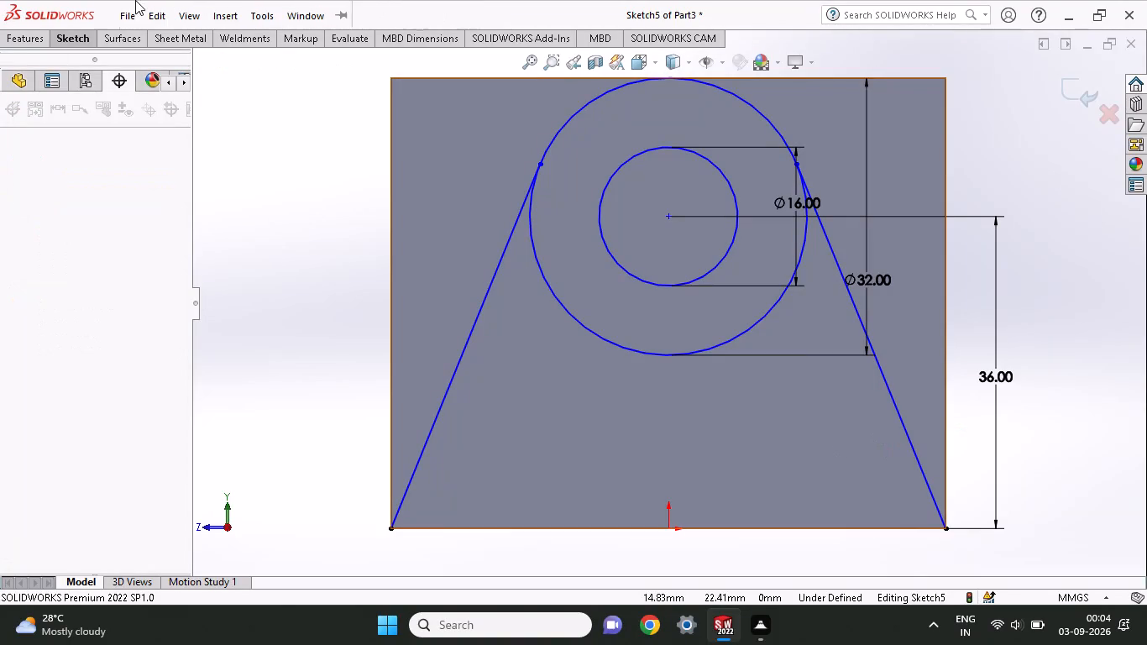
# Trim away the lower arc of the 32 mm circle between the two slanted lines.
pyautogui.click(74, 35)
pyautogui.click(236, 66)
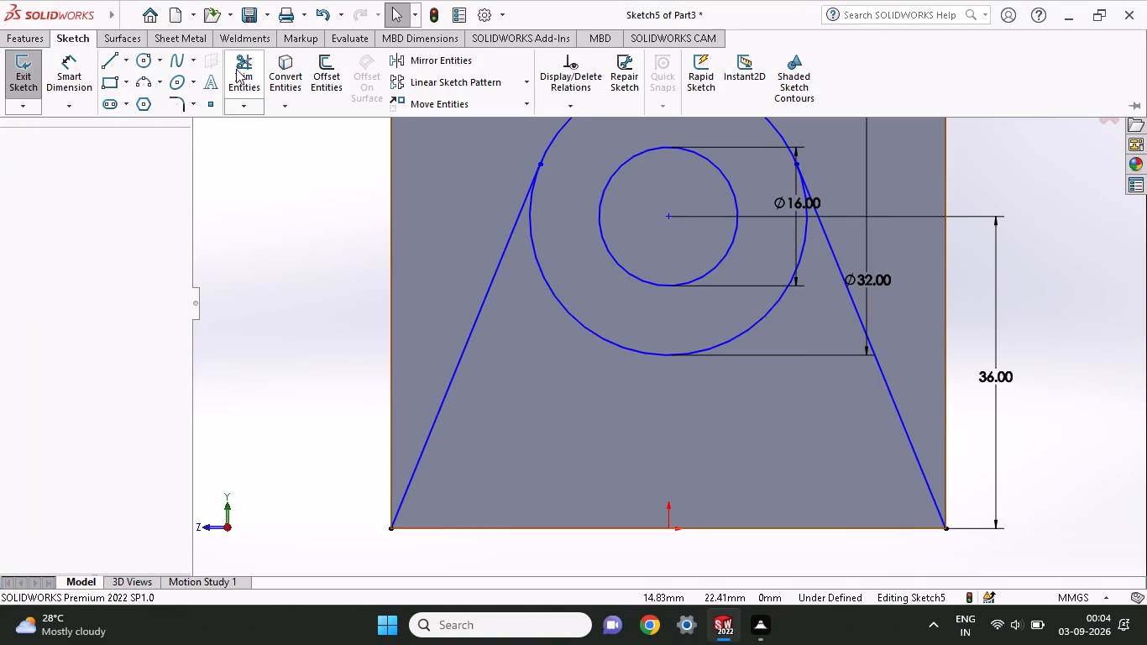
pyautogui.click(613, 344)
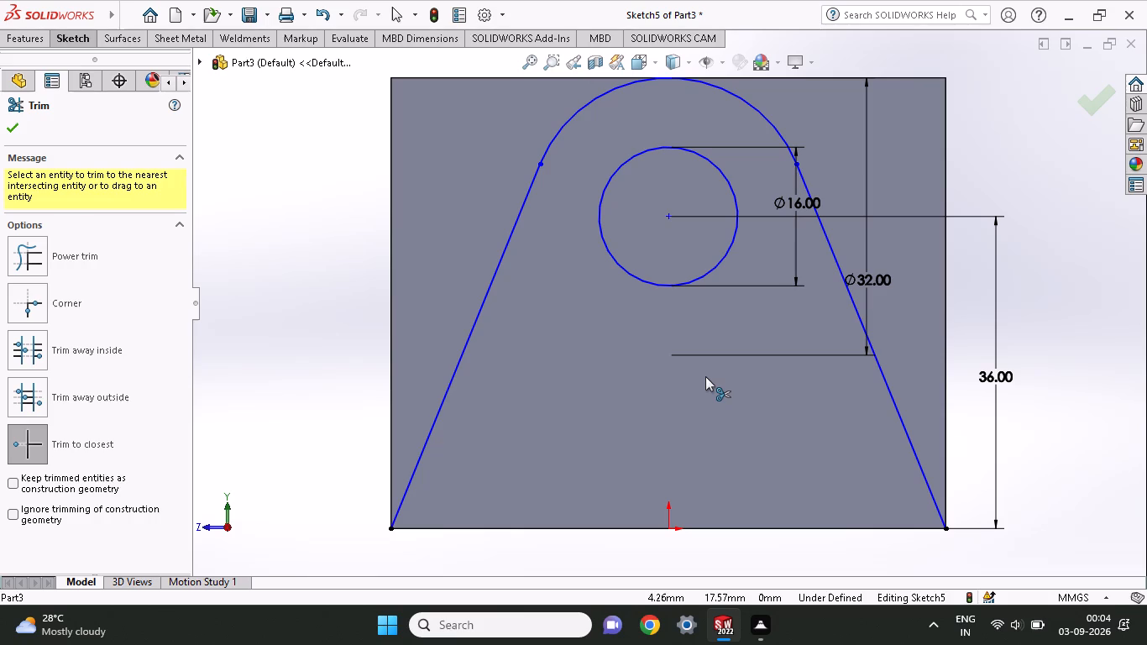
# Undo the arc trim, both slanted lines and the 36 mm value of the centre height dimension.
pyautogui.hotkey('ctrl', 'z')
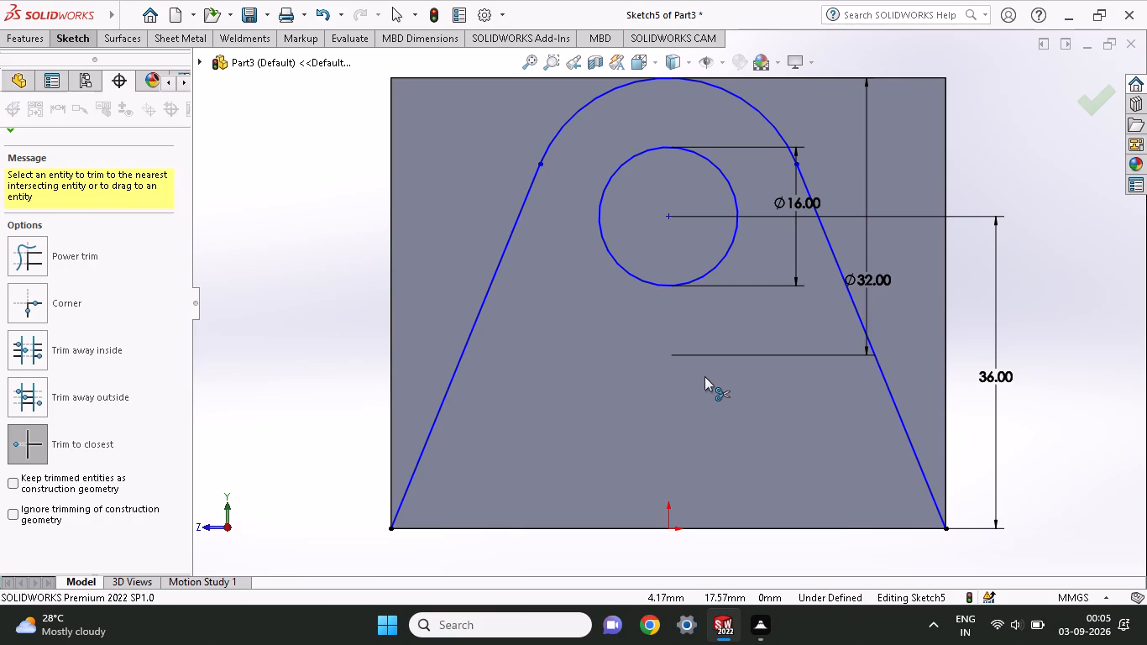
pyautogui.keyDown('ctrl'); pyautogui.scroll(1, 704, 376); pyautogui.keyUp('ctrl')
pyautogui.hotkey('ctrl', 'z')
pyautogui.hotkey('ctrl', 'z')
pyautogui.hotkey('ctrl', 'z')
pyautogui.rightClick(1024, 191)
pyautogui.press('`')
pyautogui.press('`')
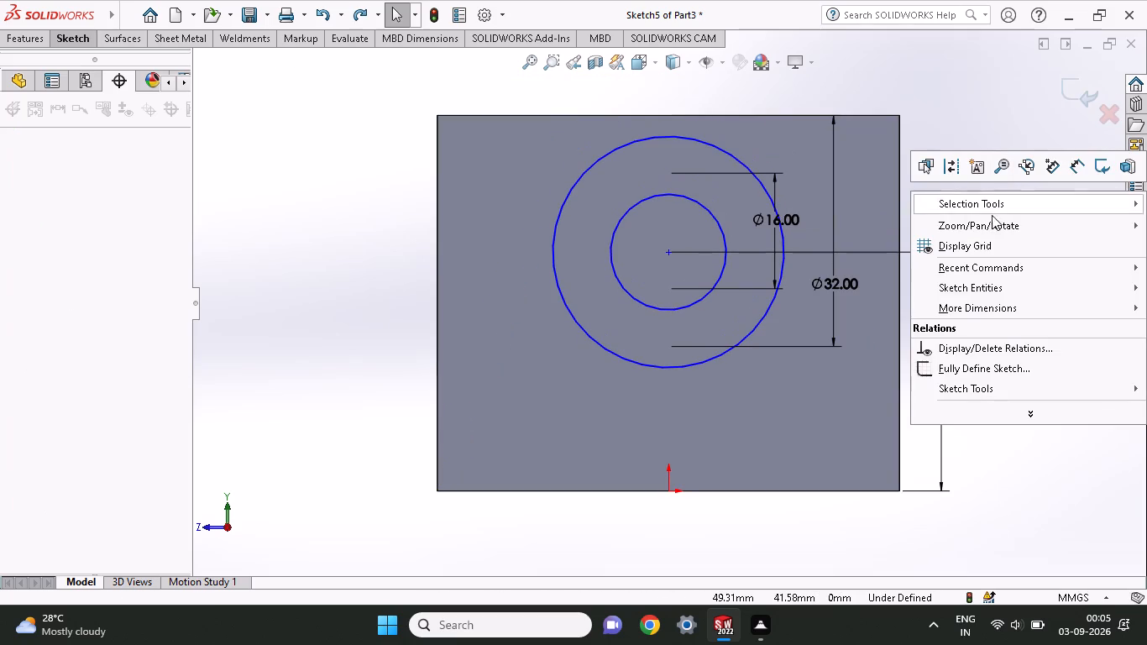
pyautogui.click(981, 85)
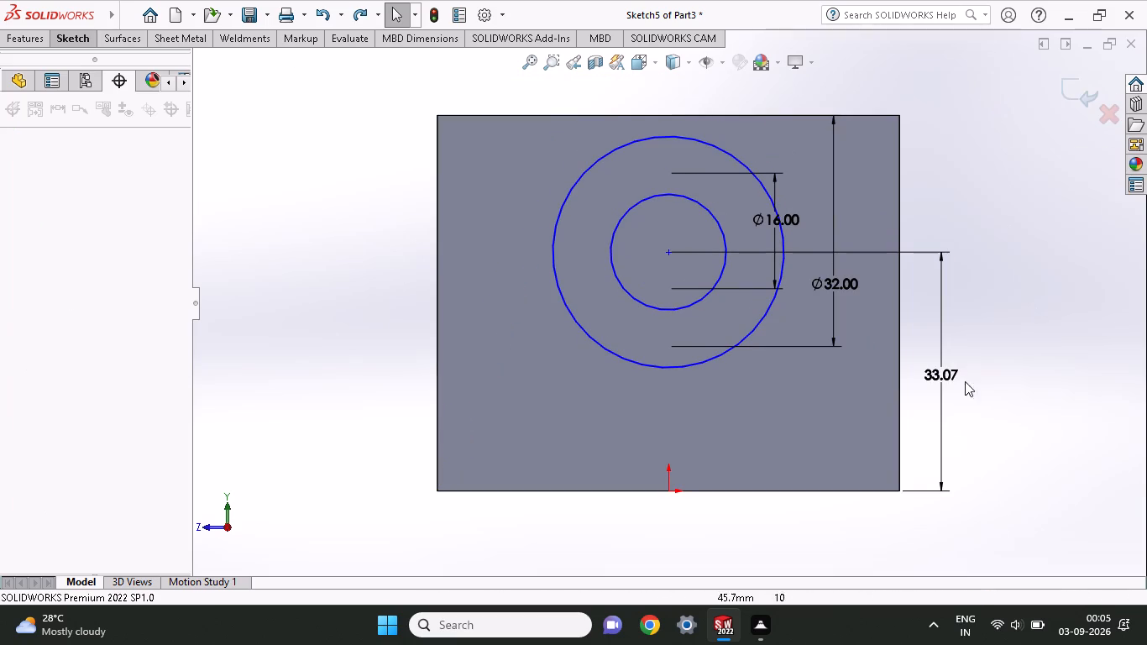
# Set the vertical dimension from the circles' centre to the face's lower corner to 36 mm.
pyautogui.doubleClick(947, 377)
pyautogui.write('36')
pyautogui.press('Return')
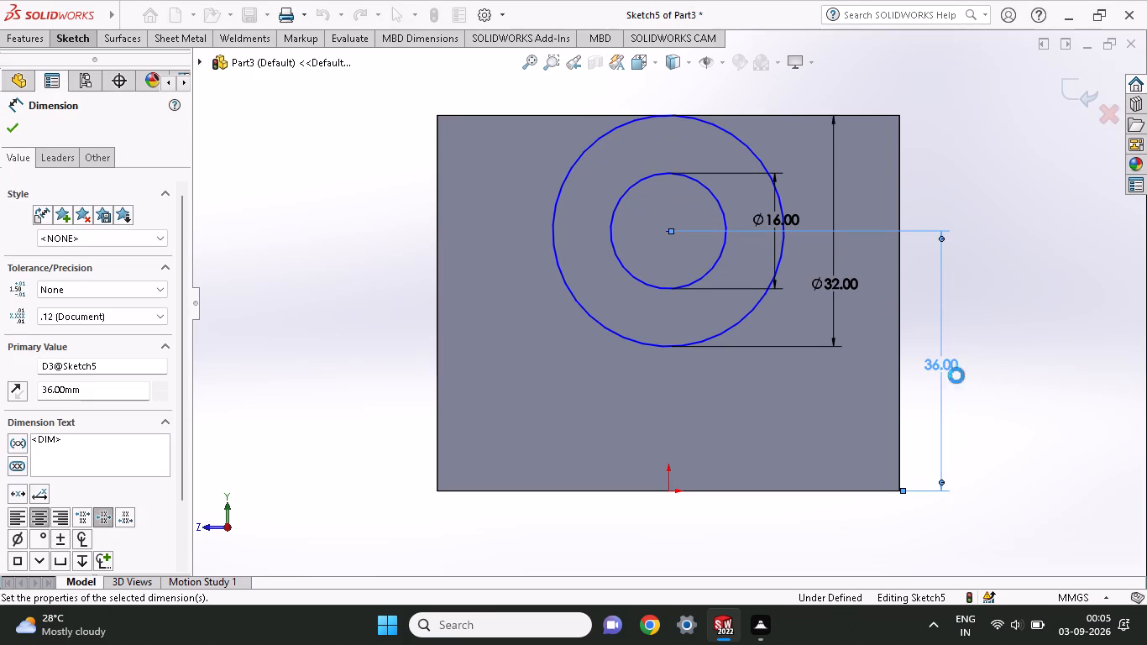
# Sketch a short horizontal line inward from the face's left edge, about 13 mm above the bottom edge.
pyautogui.click(76, 45)
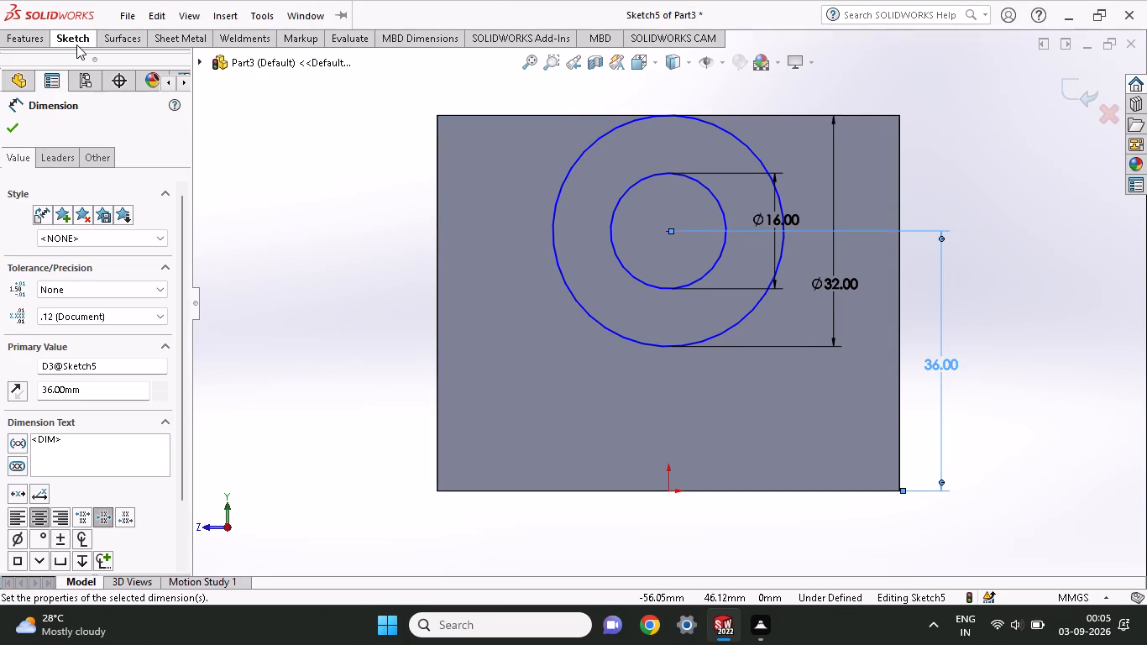
pyautogui.click(104, 65)
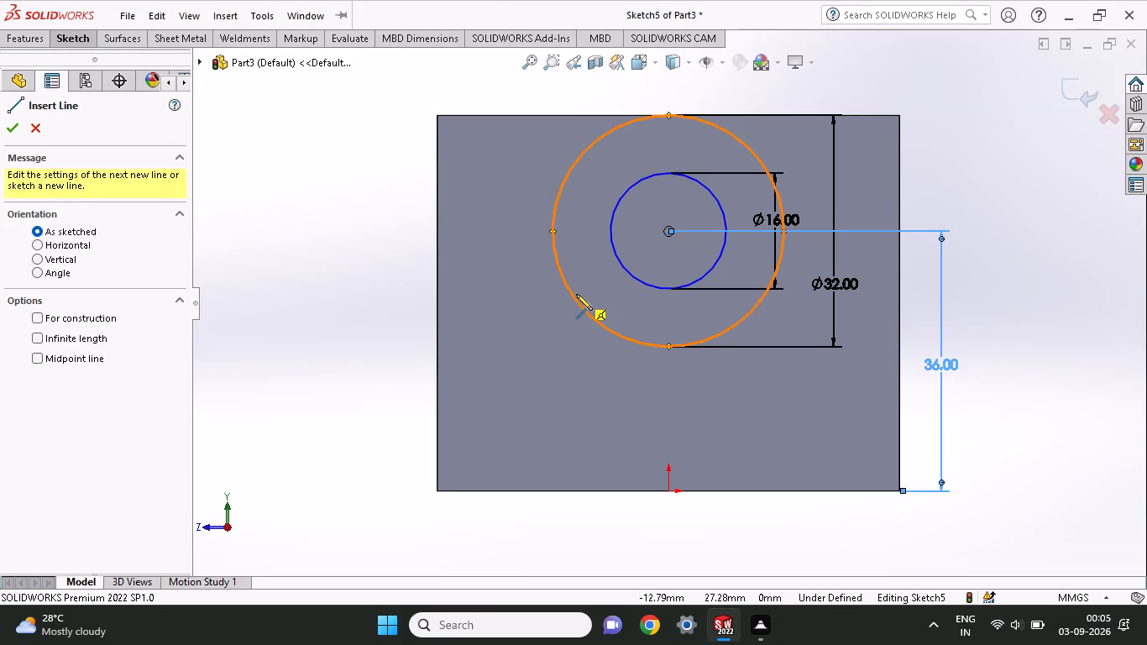
pyautogui.click(434, 399)
pyautogui.click(481, 400)
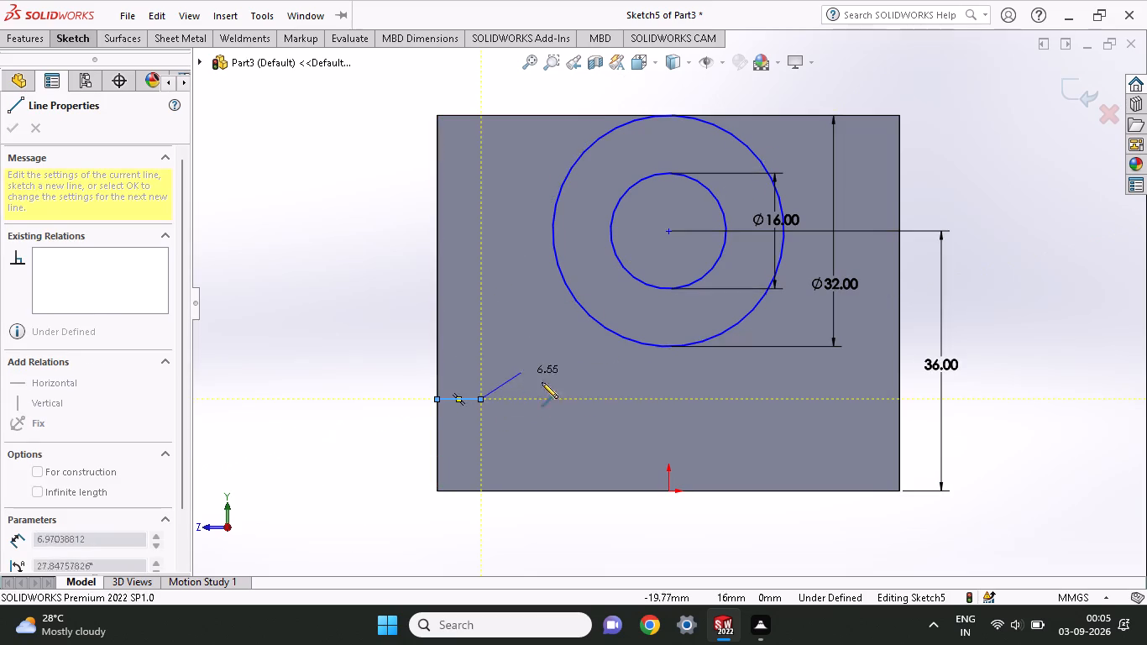
pyautogui.press('Escape')
# Sketch a short horizontal line about 6.6 mm long inward from the face's right edge, level with the left short line.
pyautogui.click(87, 39)
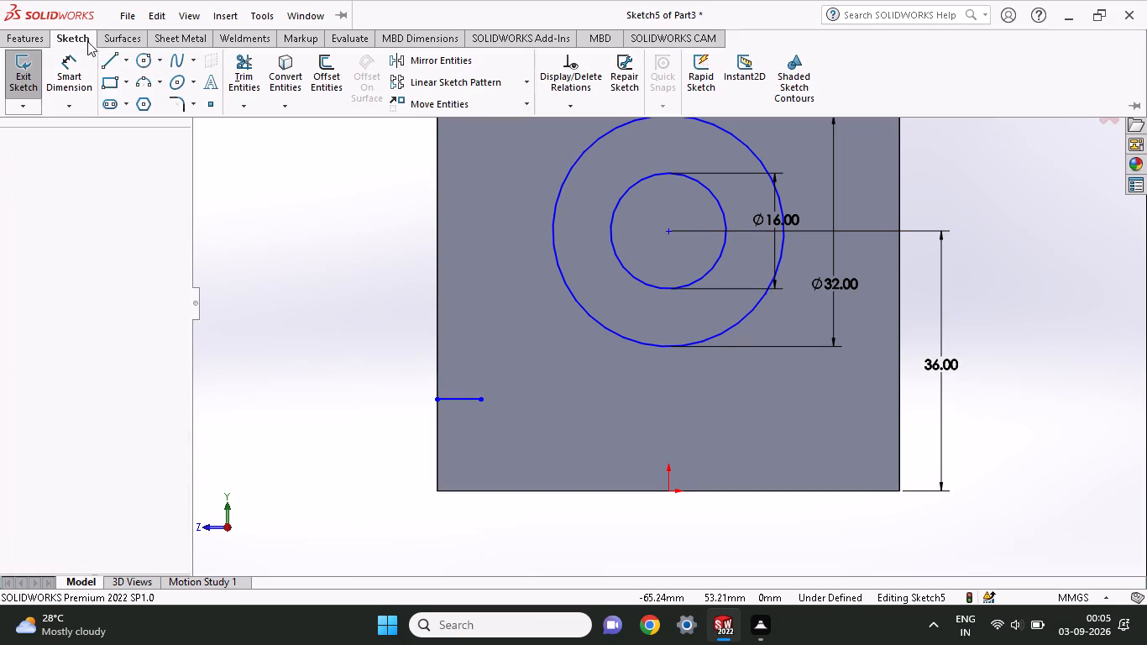
pyautogui.click(100, 64)
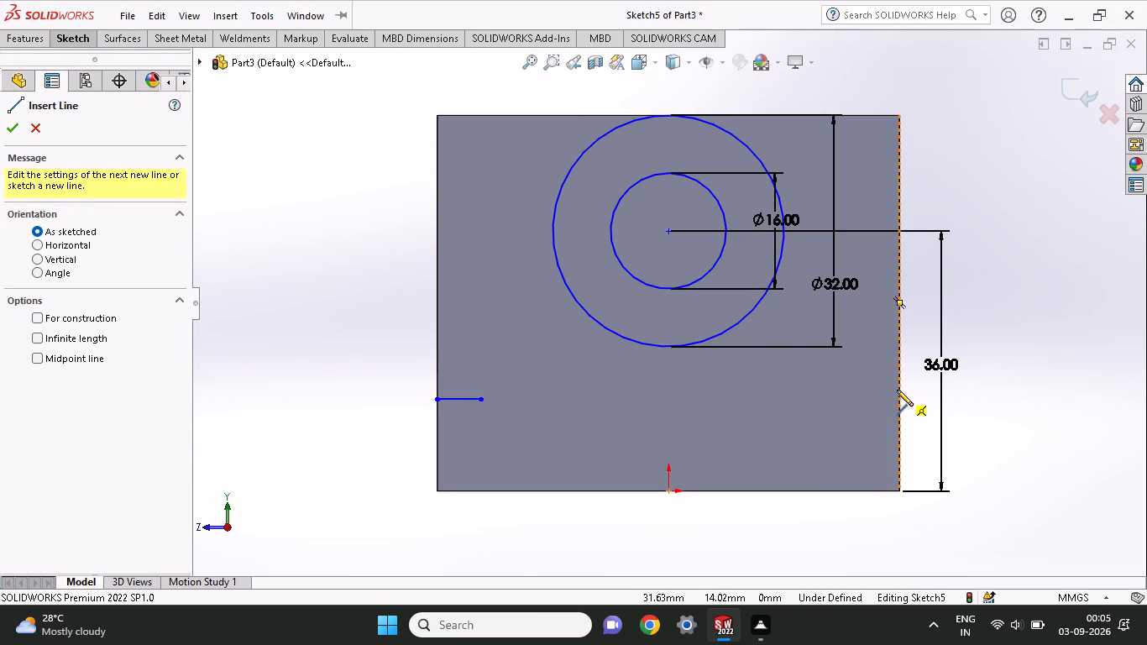
pyautogui.click(897, 396)
pyautogui.click(851, 400)
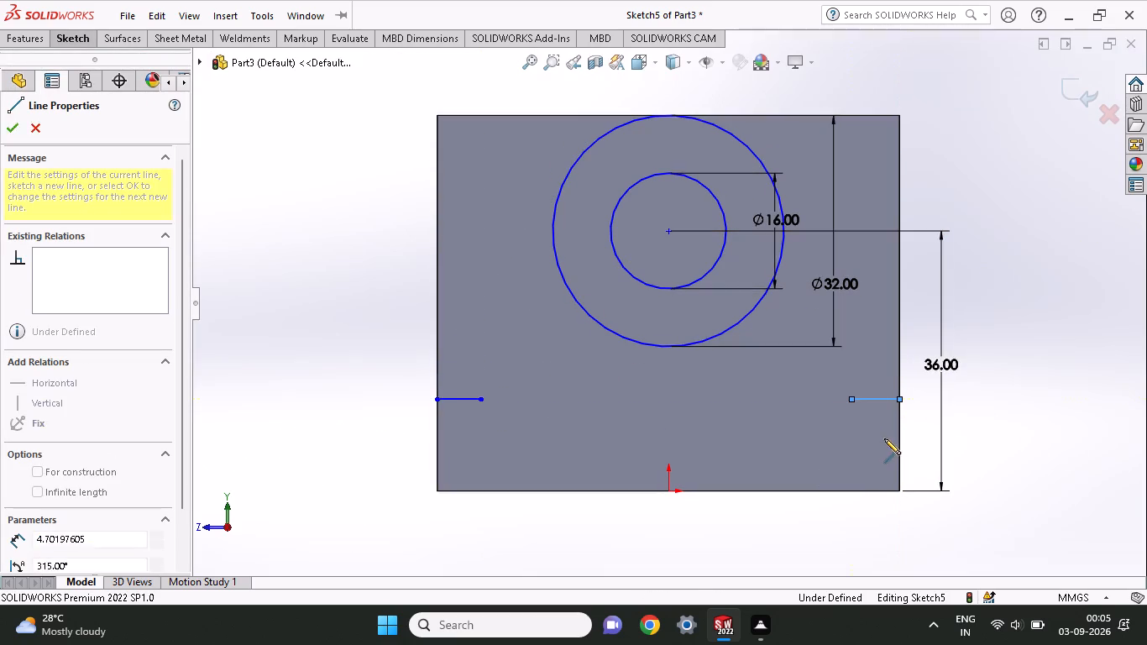
pyautogui.press('Escape')
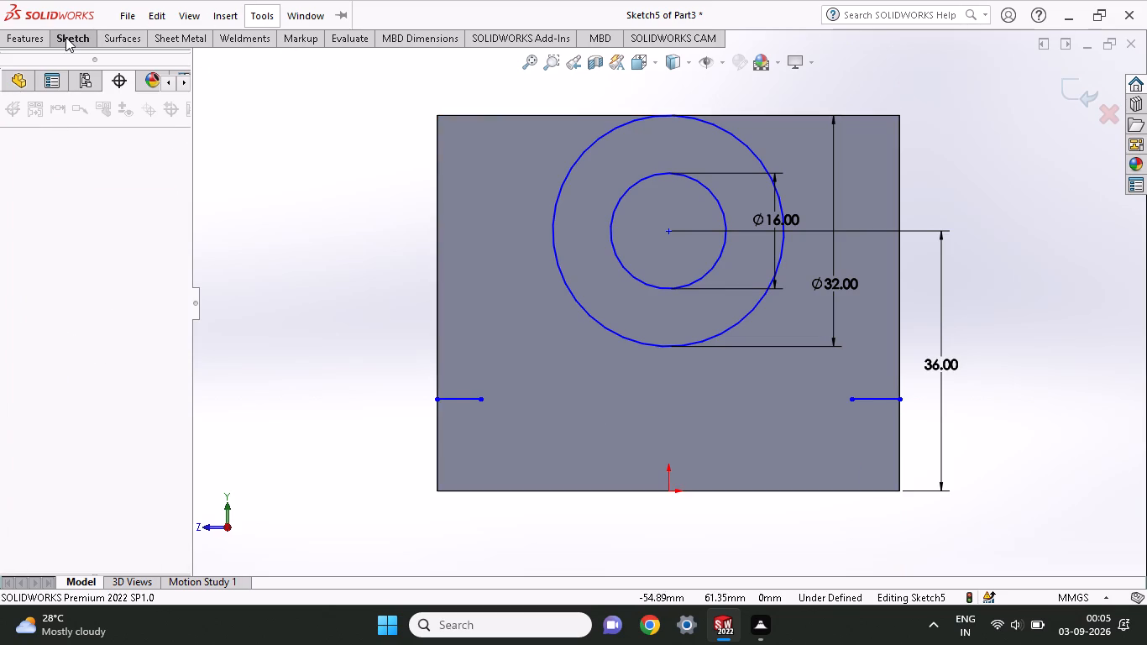
# Dimension the left short horizontal line's length to 3 mm.
pyautogui.click(65, 37)
pyautogui.click(73, 39)
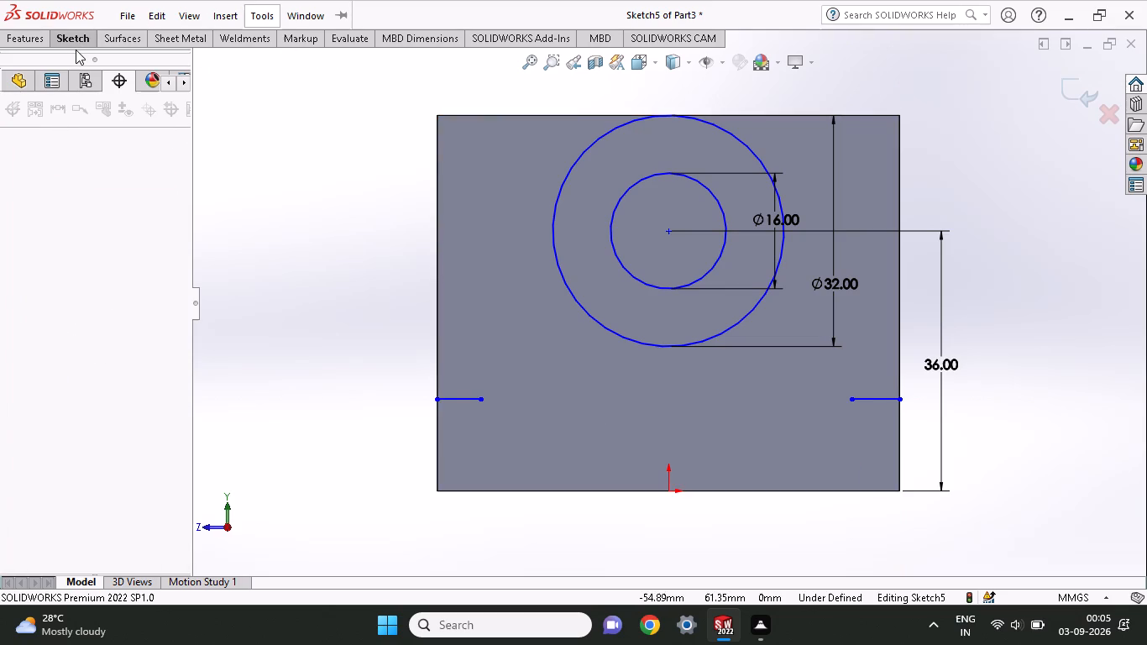
pyautogui.click(75, 39)
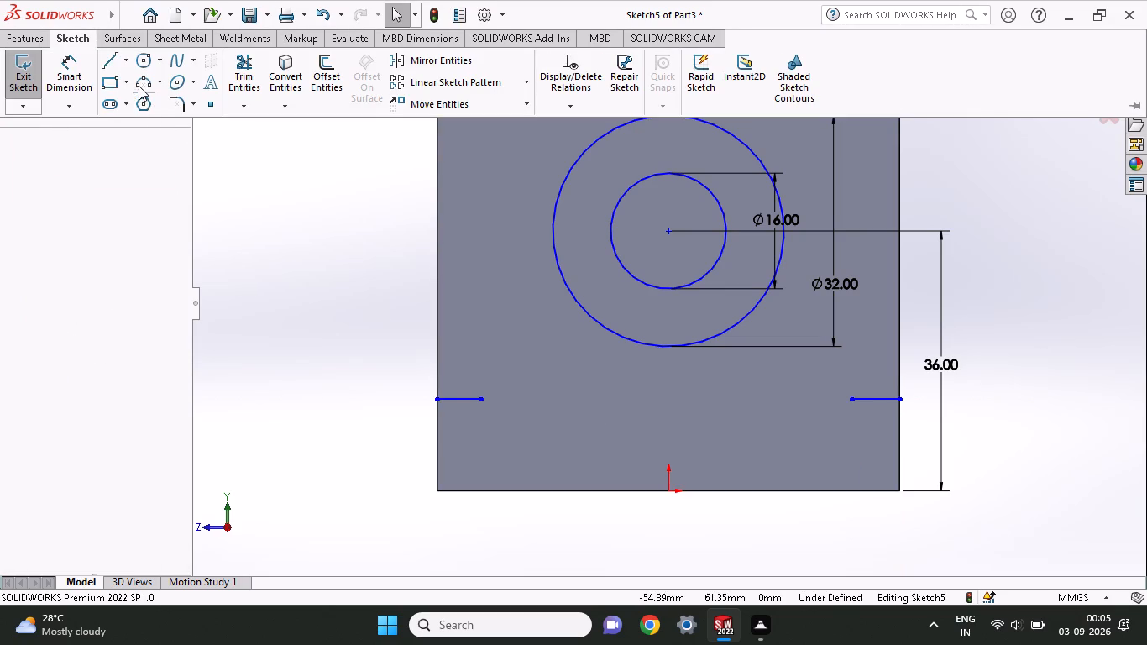
pyautogui.click(73, 78)
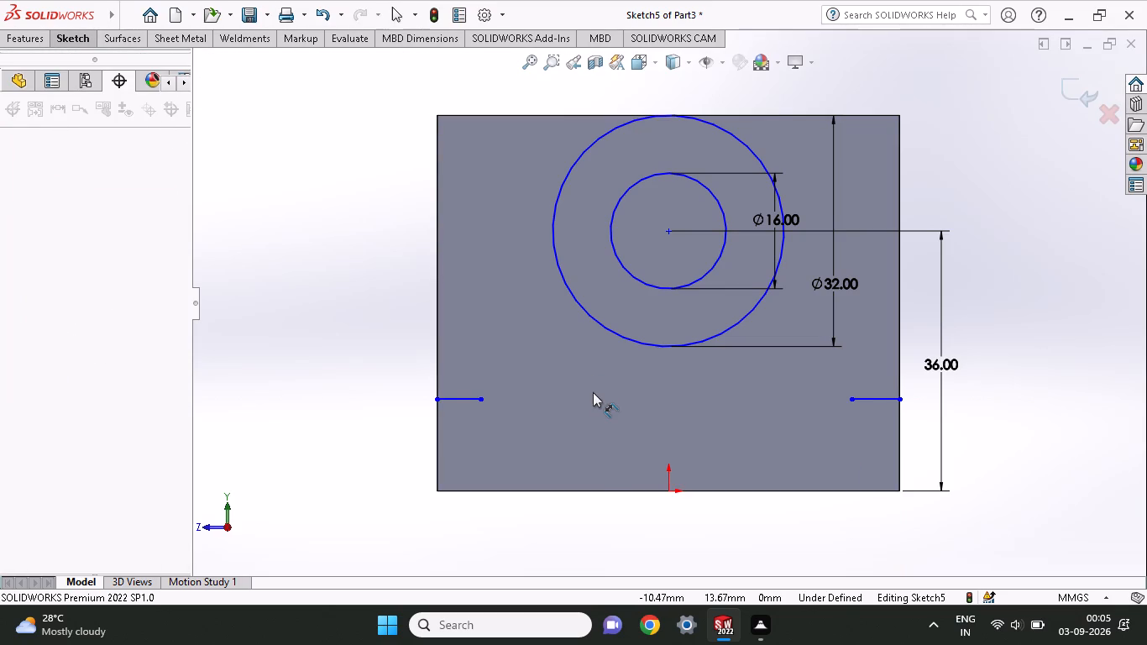
pyautogui.click(459, 398)
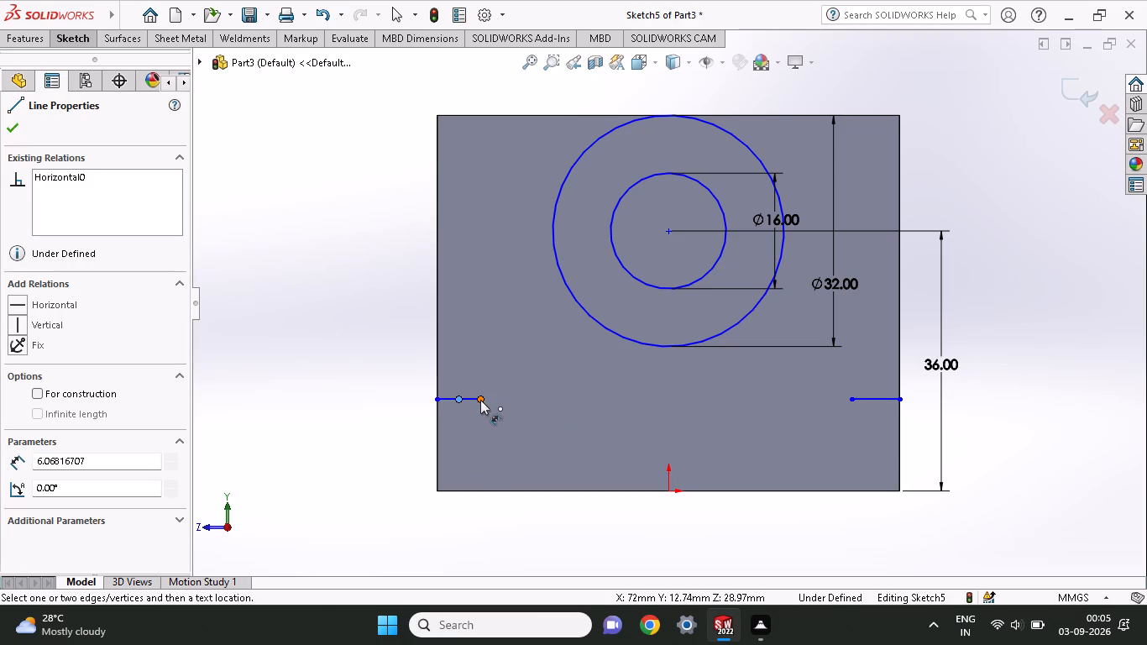
pyautogui.click(480, 400)
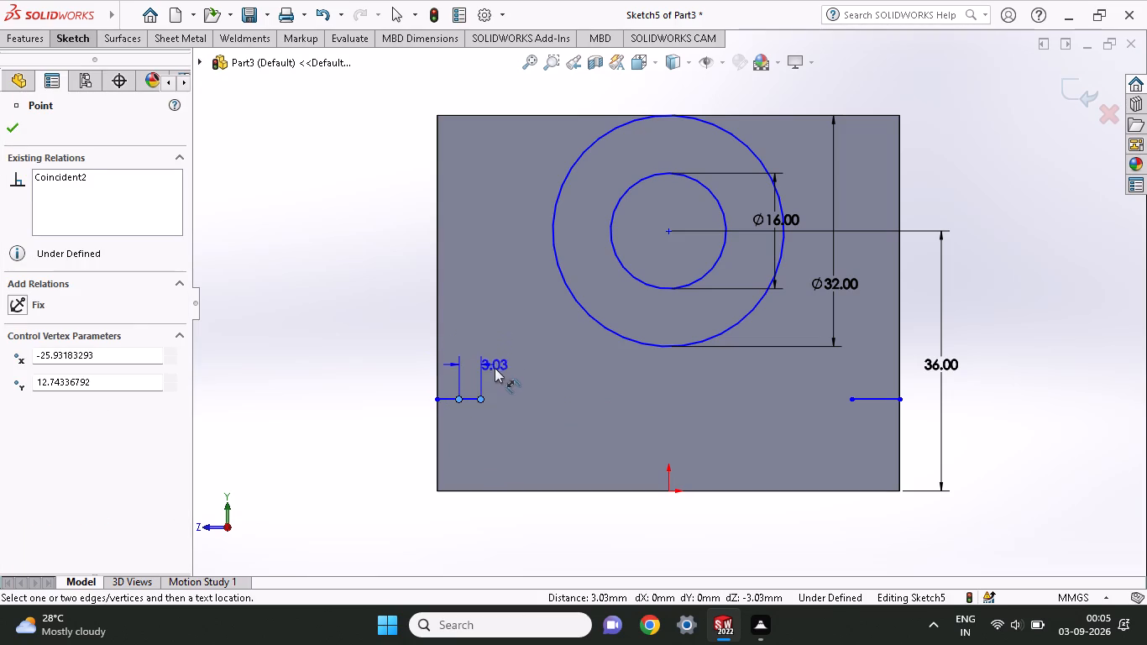
pyautogui.press('Escape')
pyautogui.click(433, 399)
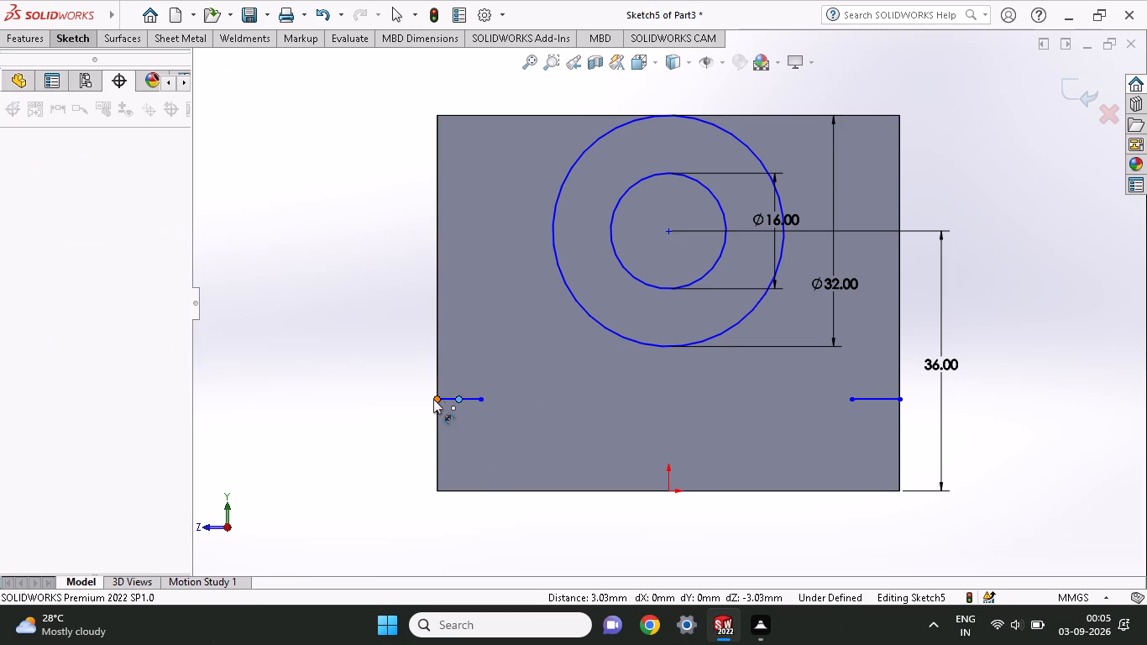
pyautogui.press('Escape')
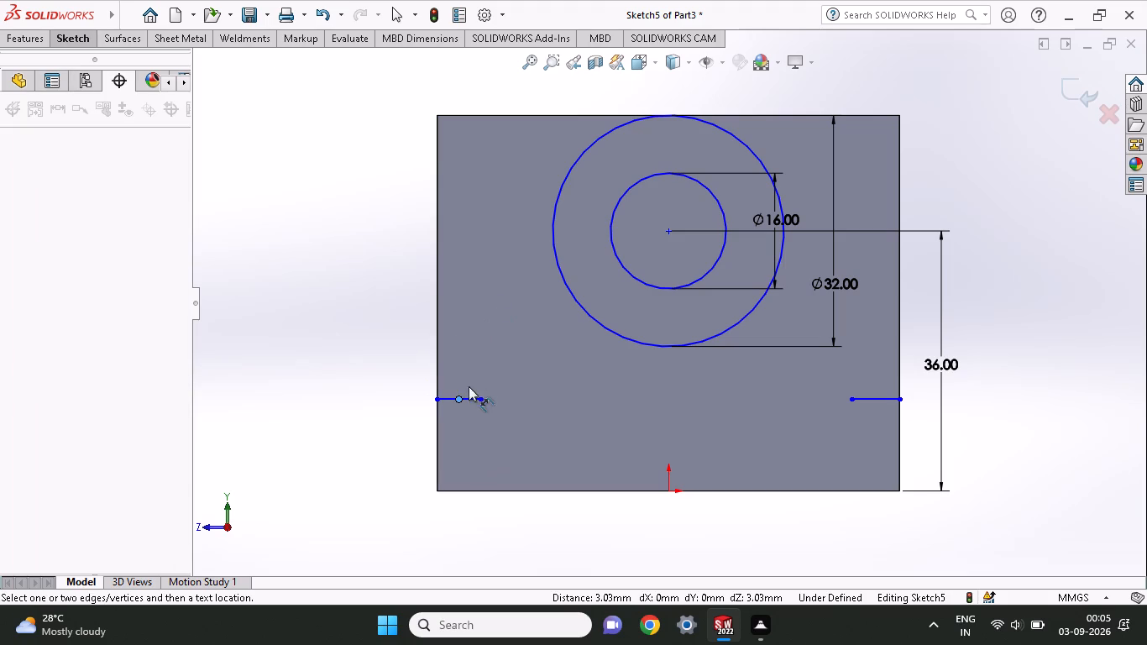
pyautogui.press('Escape')
pyautogui.click(475, 397)
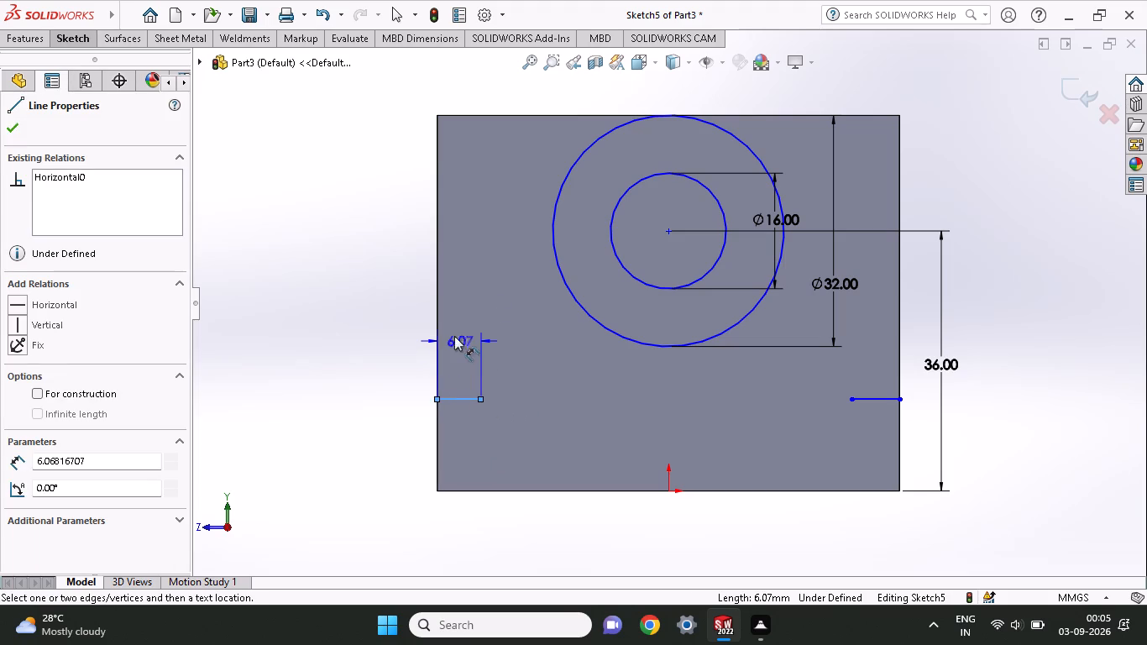
pyautogui.click(453, 336)
pyautogui.press('3')
pyautogui.press('Return')
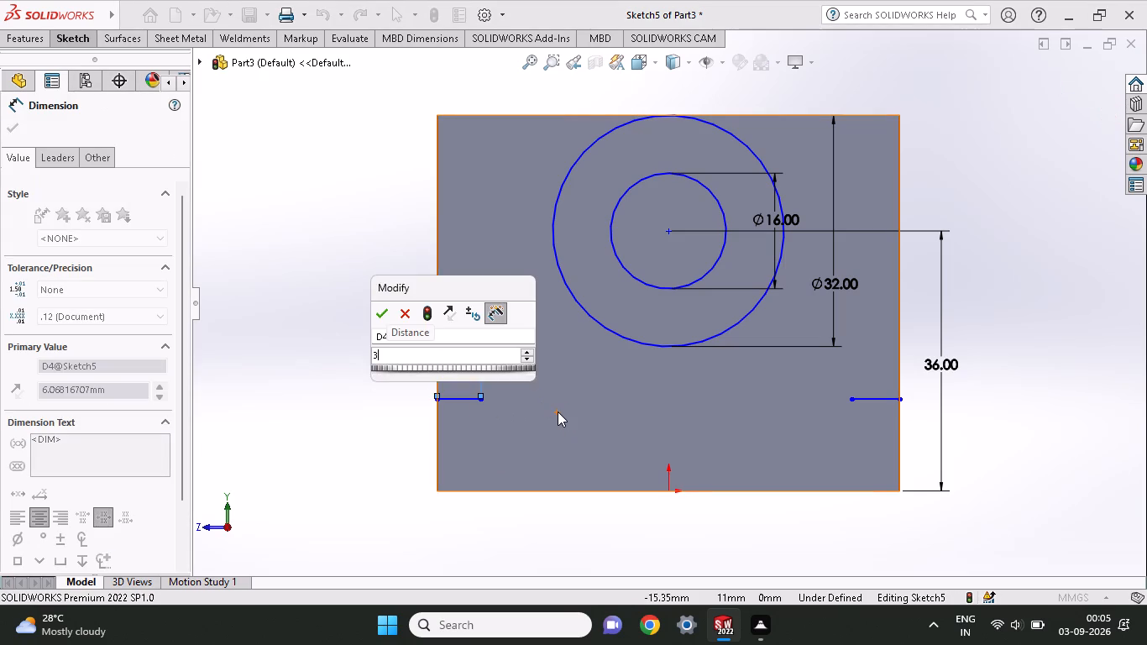
pyautogui.press('Escape')
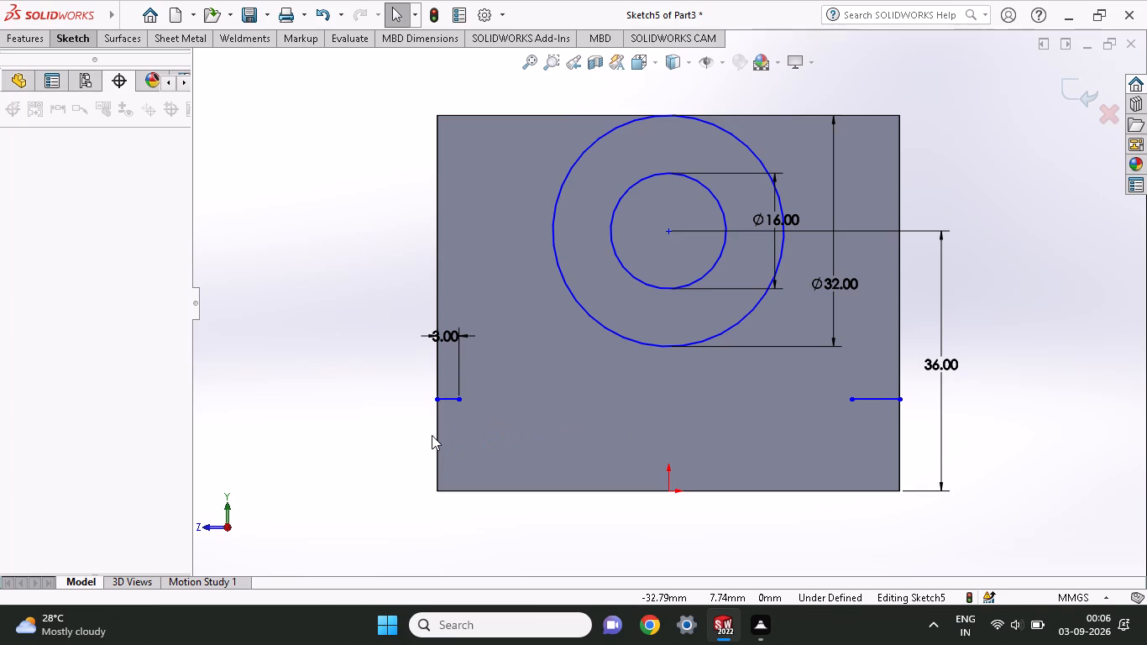
# Sketch a slanted line about 33 mm long from the left short line's inner end to the upper left of the 32 mm circle.
pyautogui.click(80, 34)
pyautogui.click(103, 56)
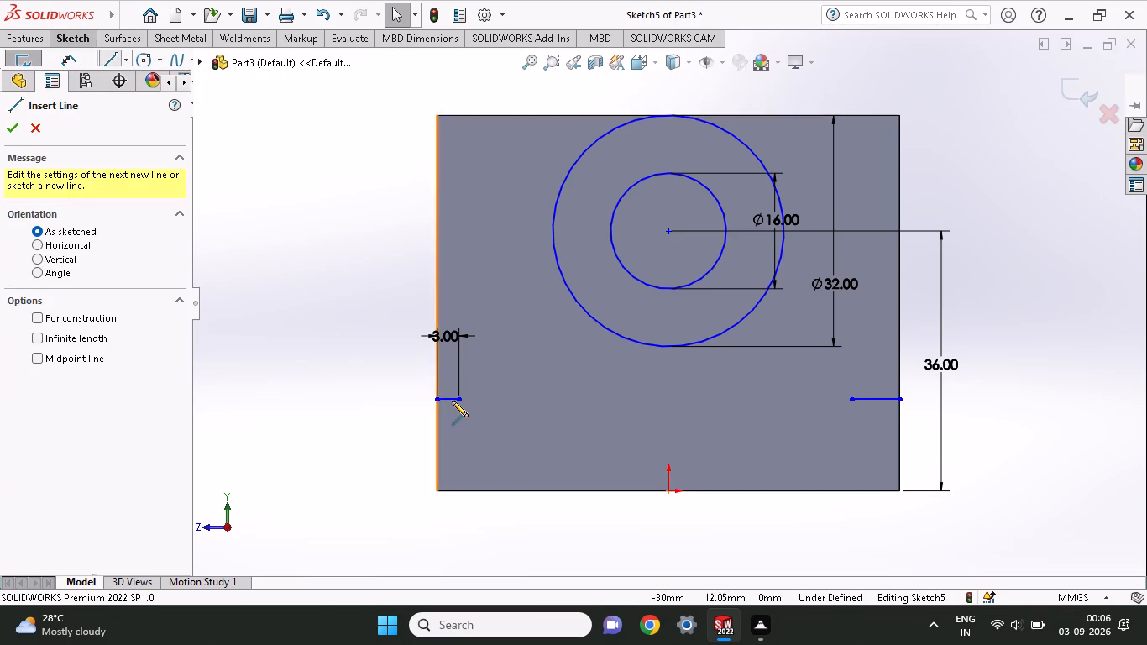
pyautogui.click(456, 399)
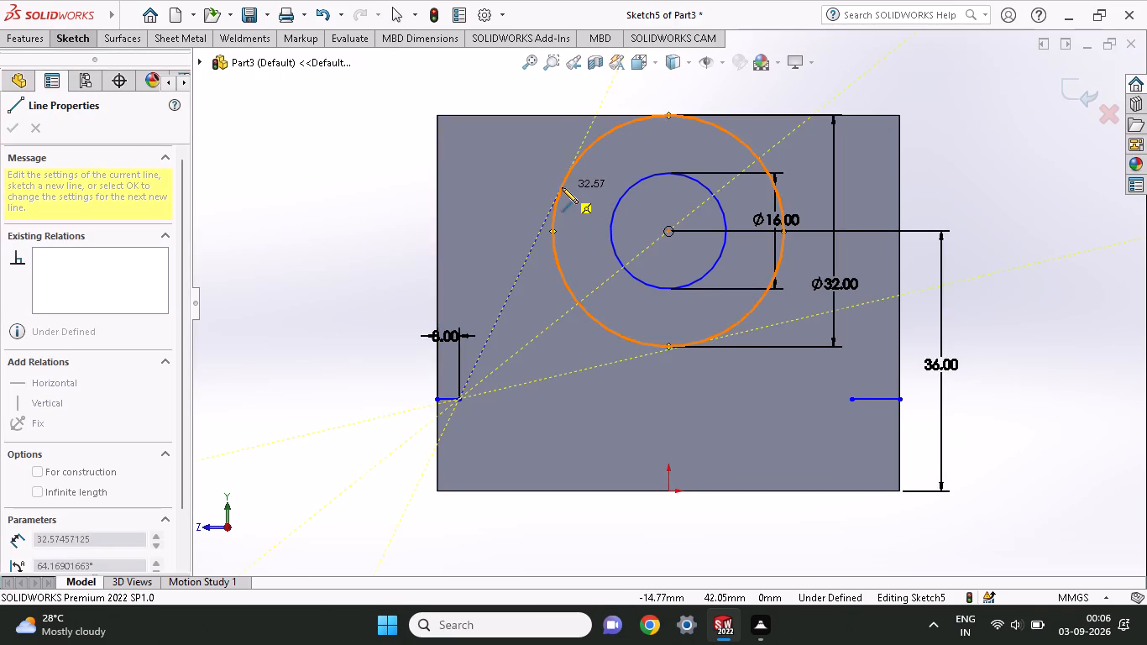
pyautogui.click(562, 187)
pyautogui.press('Escape')
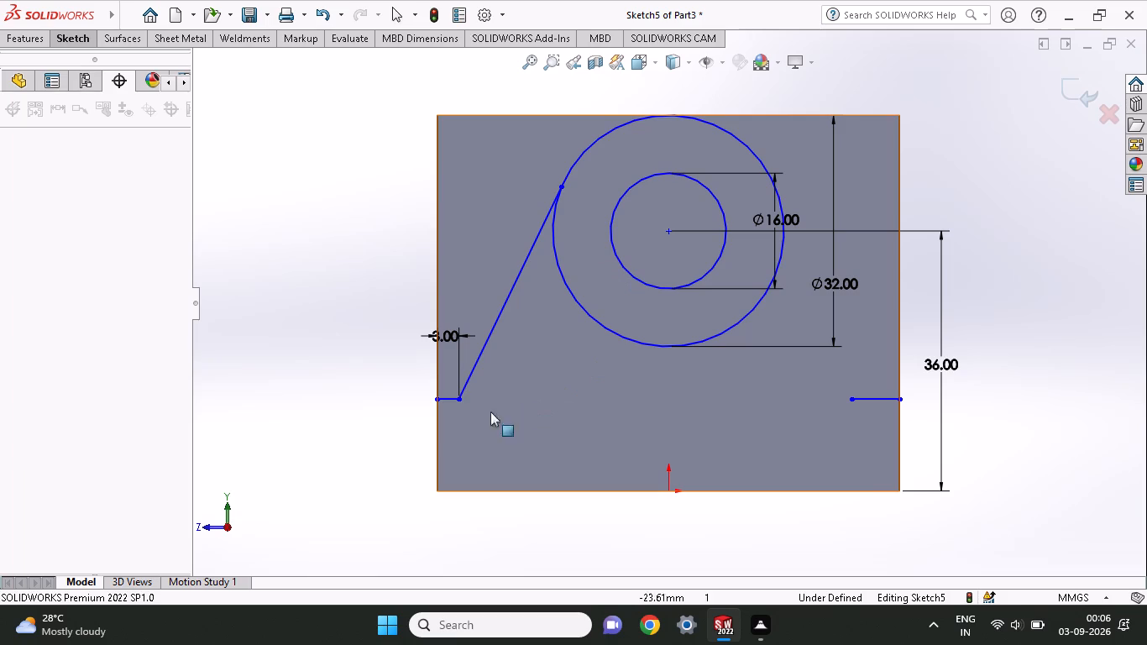
# Add an Equal relation between the left and right short horizontal lines.
pyautogui.keyDown('shift'); pyautogui.click(448, 402); pyautogui.keyUp('shift')
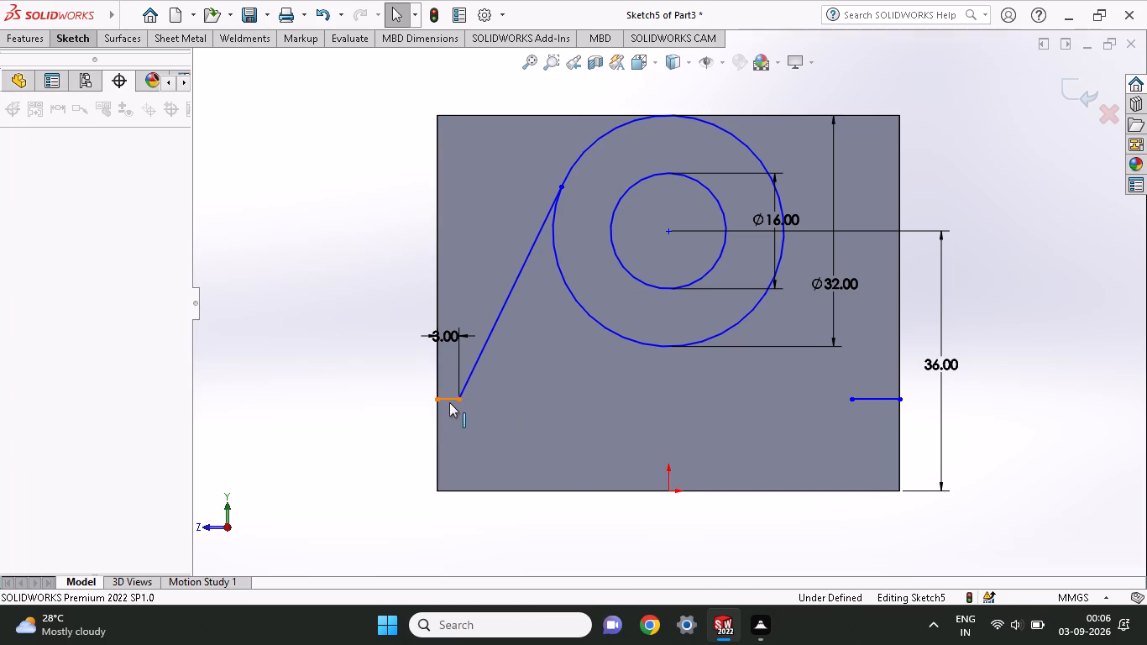
pyautogui.keyDown('shift'); pyautogui.click(862, 399); pyautogui.keyUp('shift')
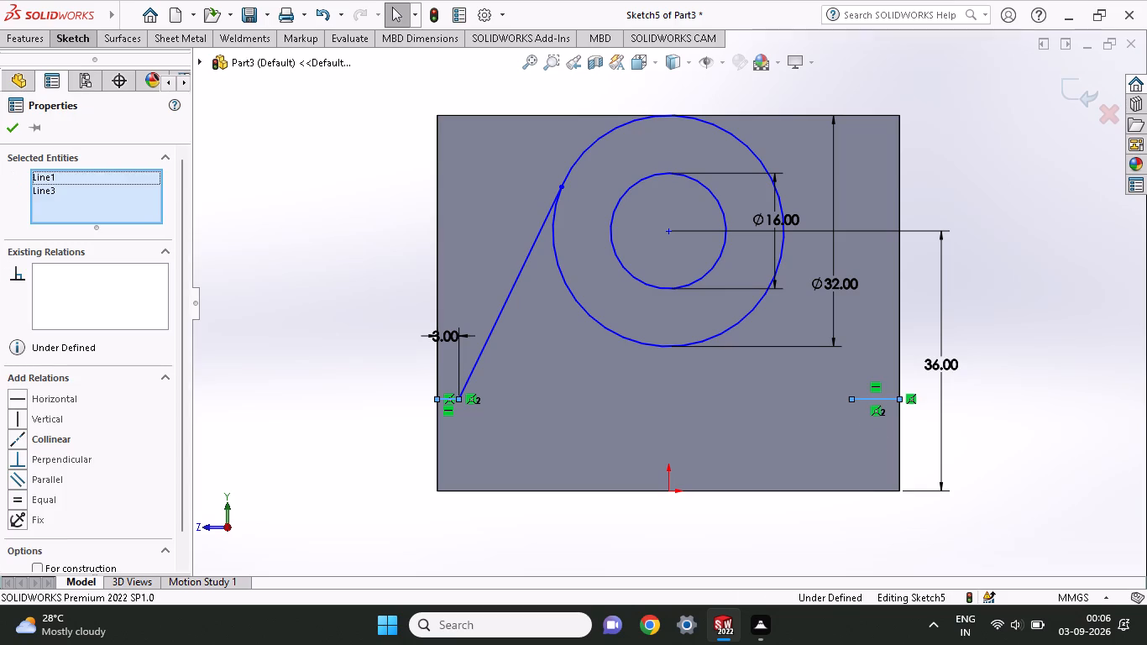
pyautogui.click(39, 501)
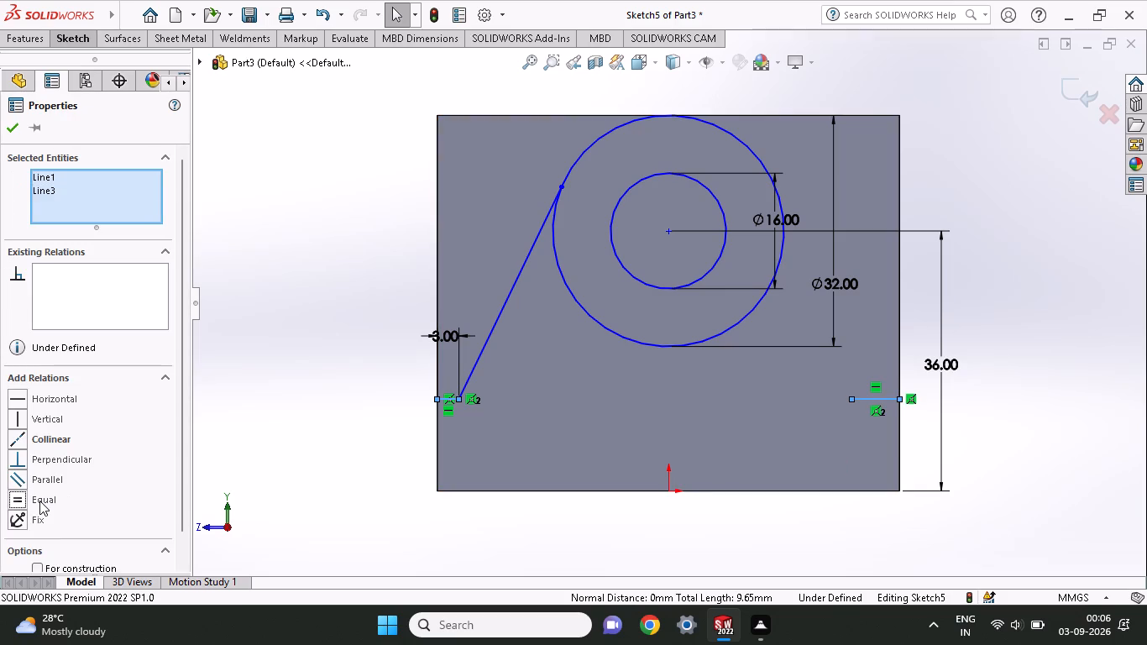
pyautogui.click(41, 501)
pyautogui.press('Escape')
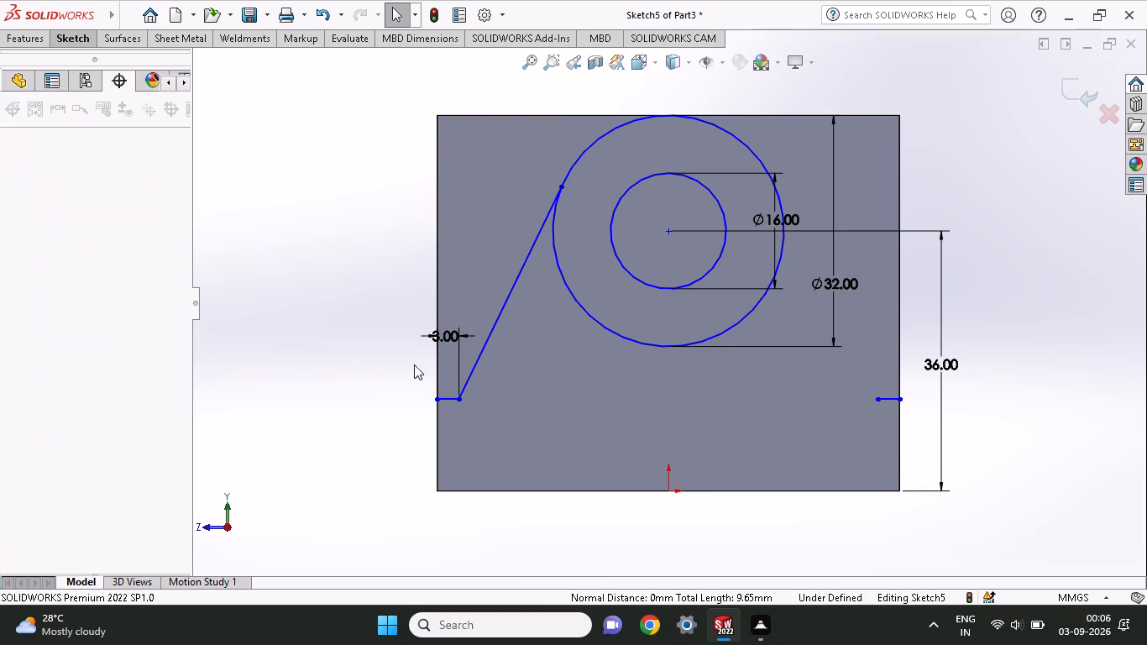
# Sketch a slanted line about 33 mm long from the upper right of the 32 mm circle to the right short line's inner end.
pyautogui.click(52, 43)
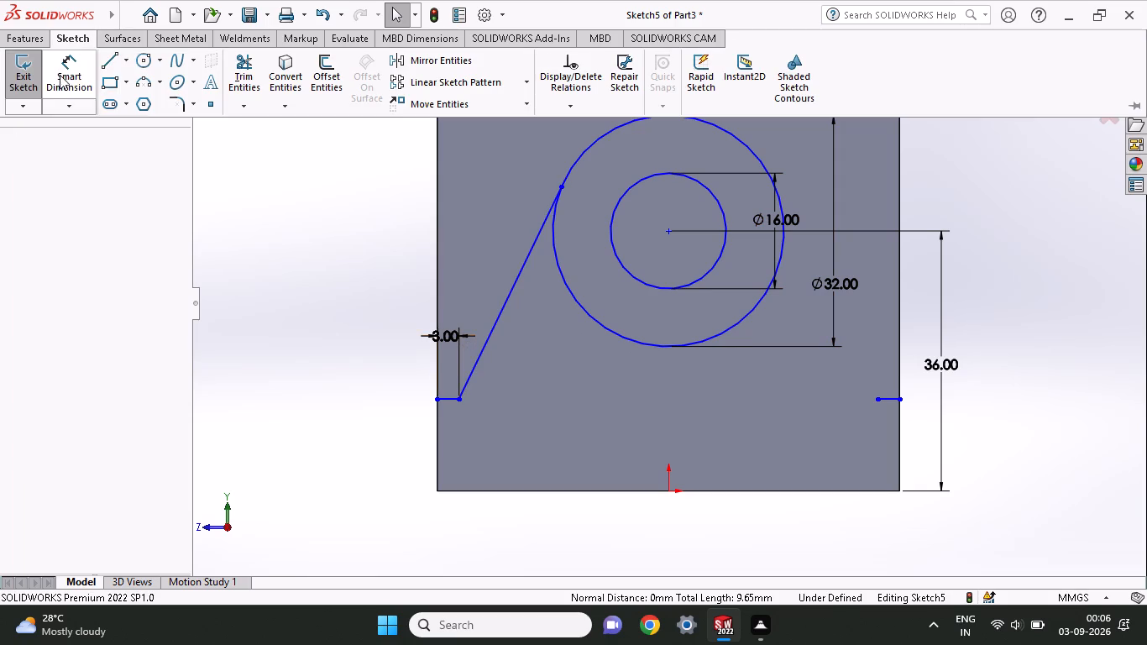
pyautogui.click(104, 63)
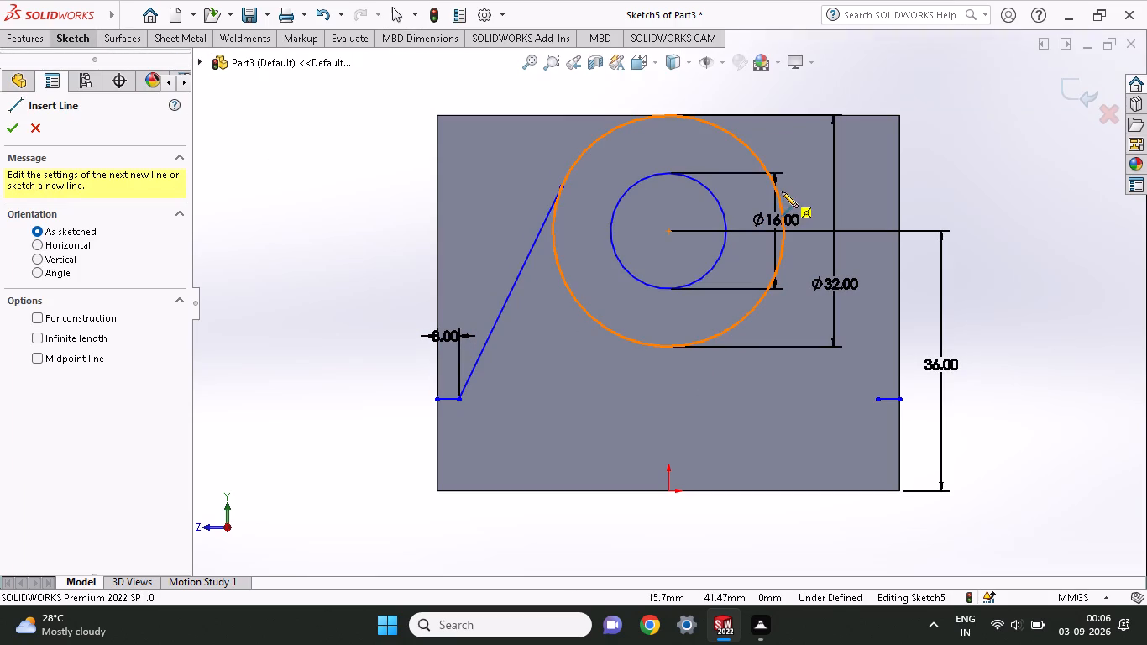
pyautogui.click(773, 186)
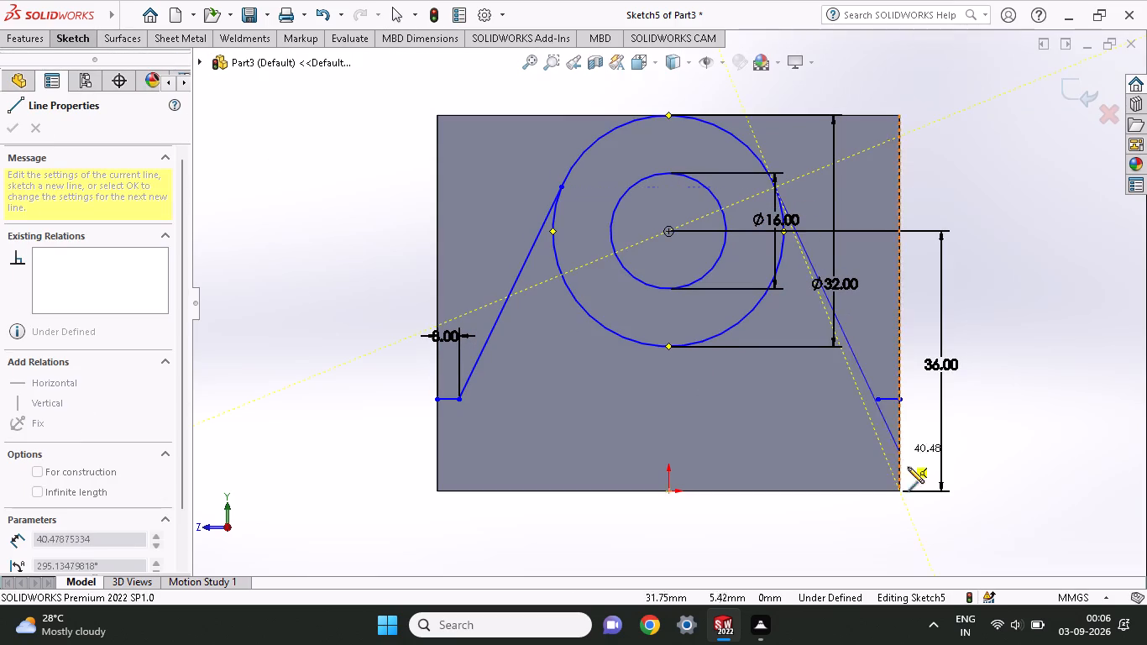
pyautogui.click(877, 401)
pyautogui.rightClick(966, 239)
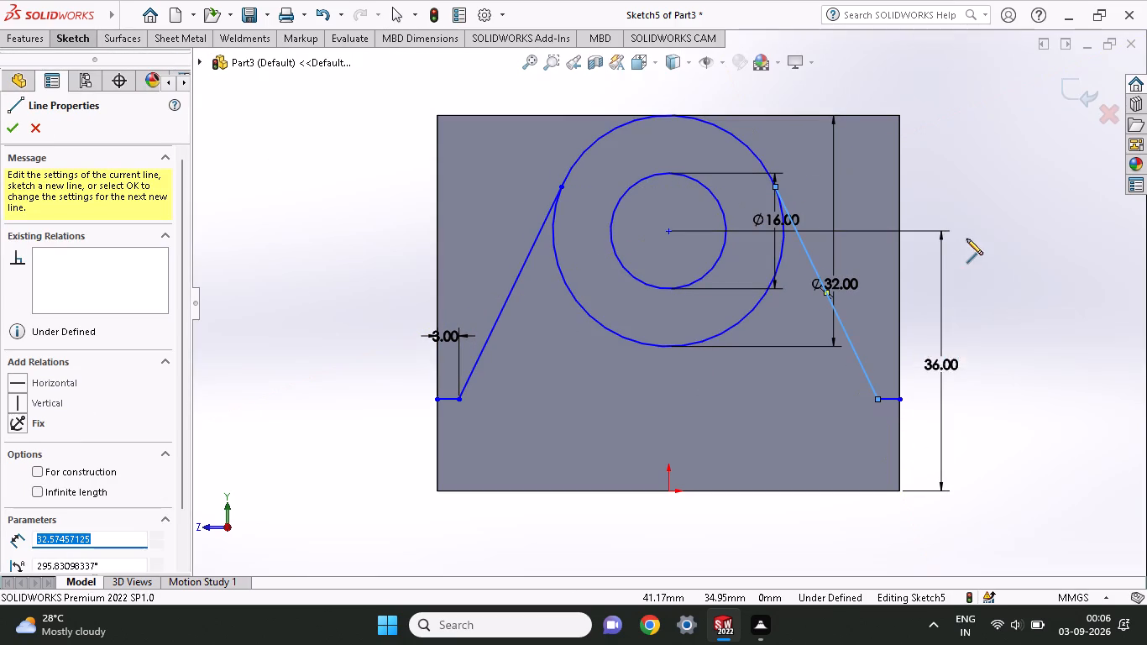
pyautogui.click(977, 254)
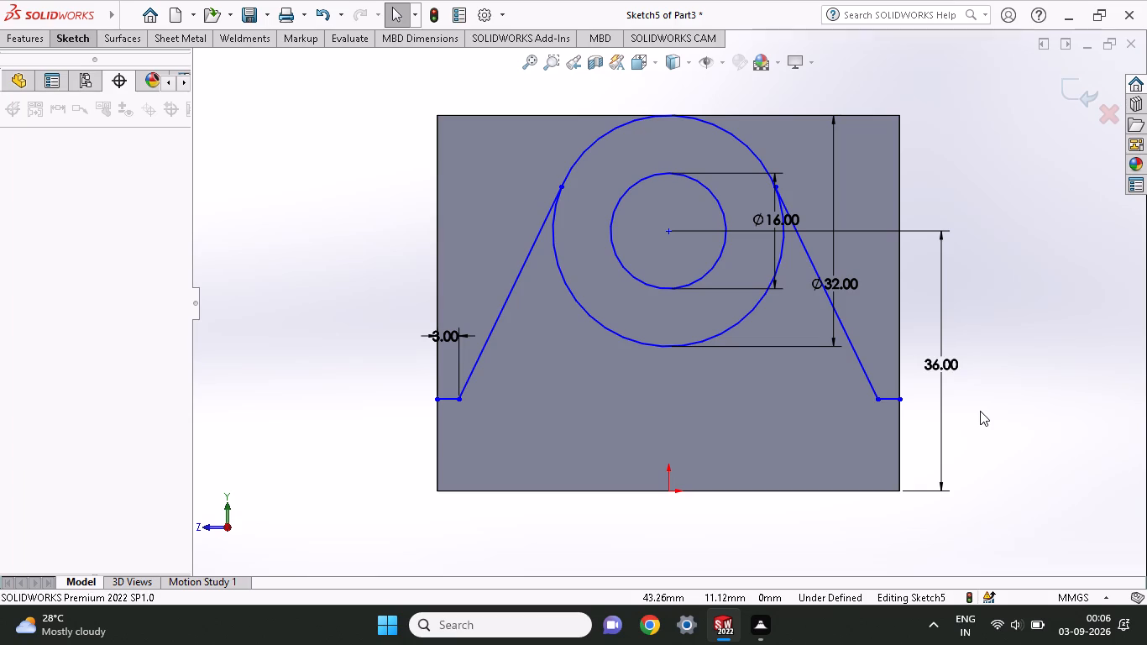
# Fillet both corners between the short horizontal lines and the slanted lines with a 3 mm radius.
pyautogui.click(55, 37)
pyautogui.click(55, 37)
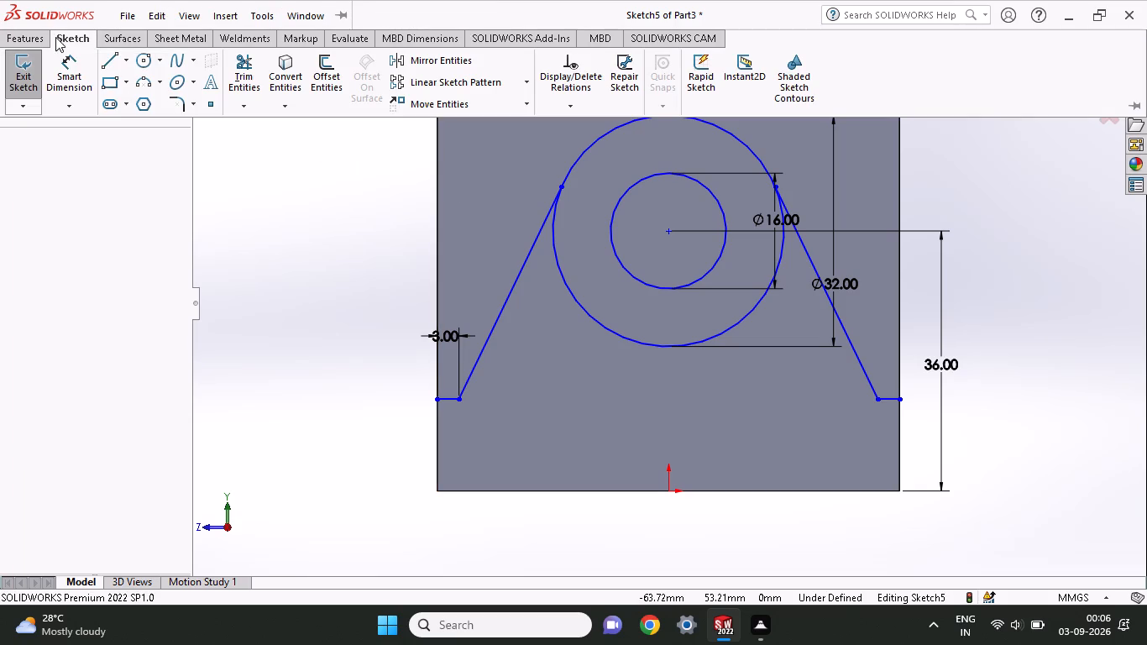
pyautogui.click(169, 96)
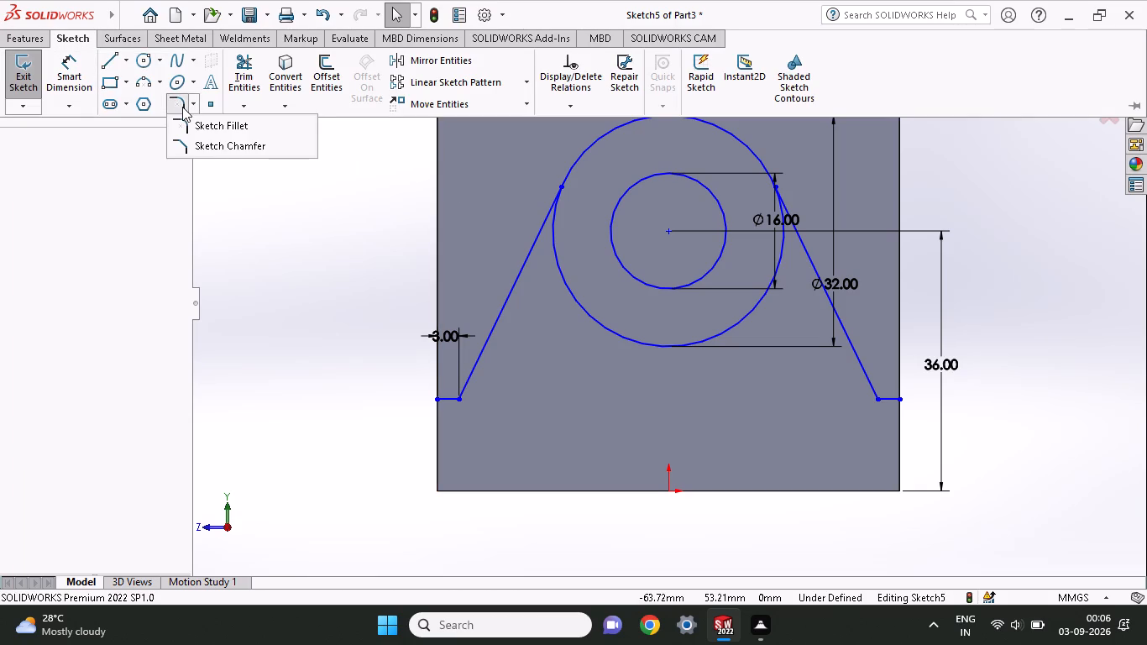
pyautogui.click(182, 107)
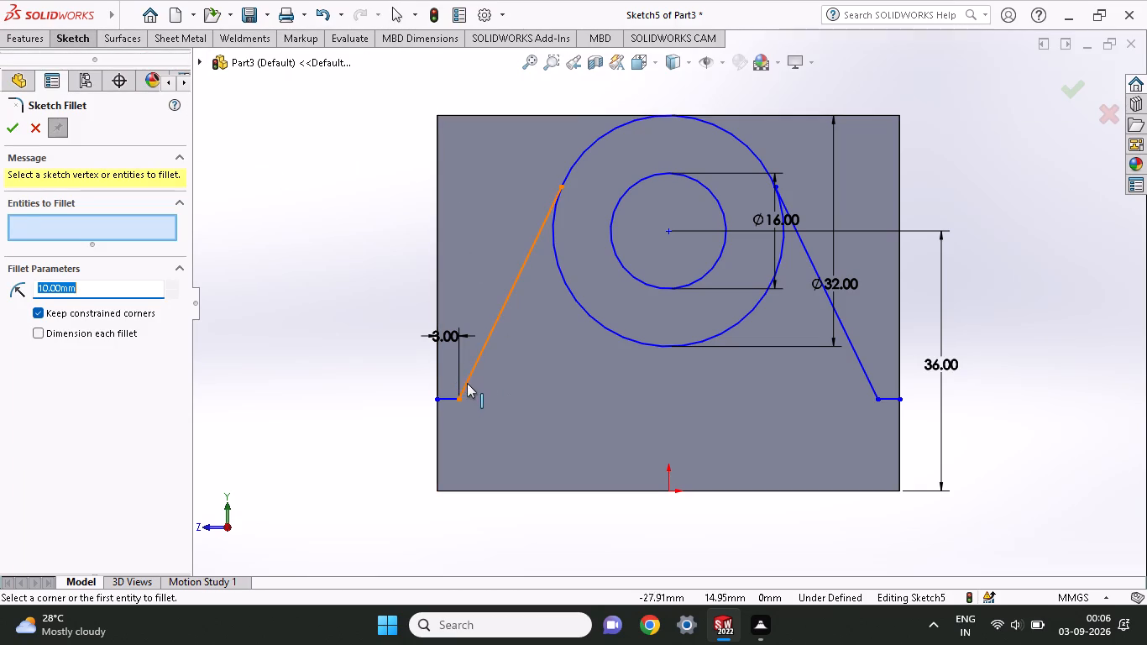
pyautogui.click(467, 383)
pyautogui.click(453, 398)
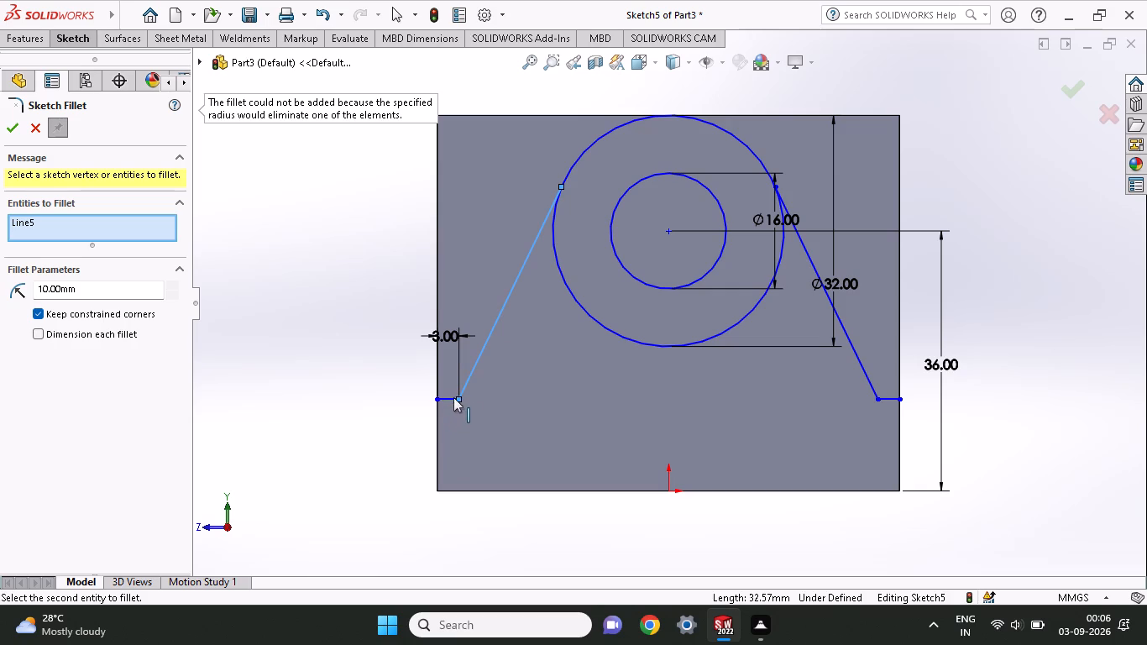
pyautogui.moveTo(99, 290); pyautogui.dragTo(0, 297)
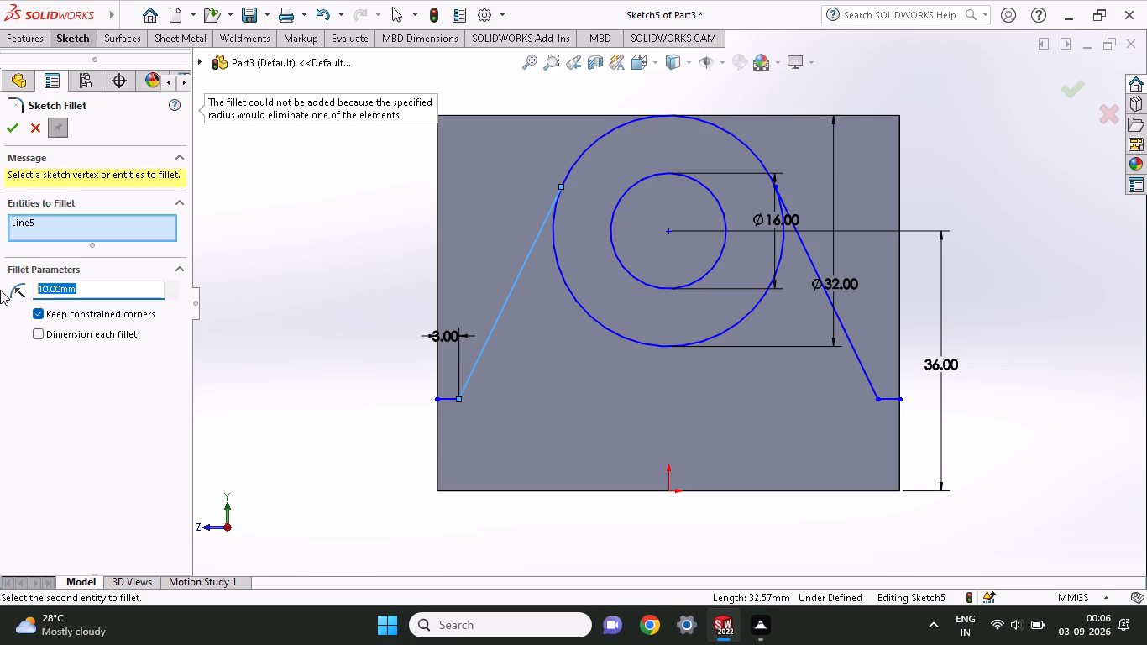
pyautogui.press('3')
pyautogui.press('Return')
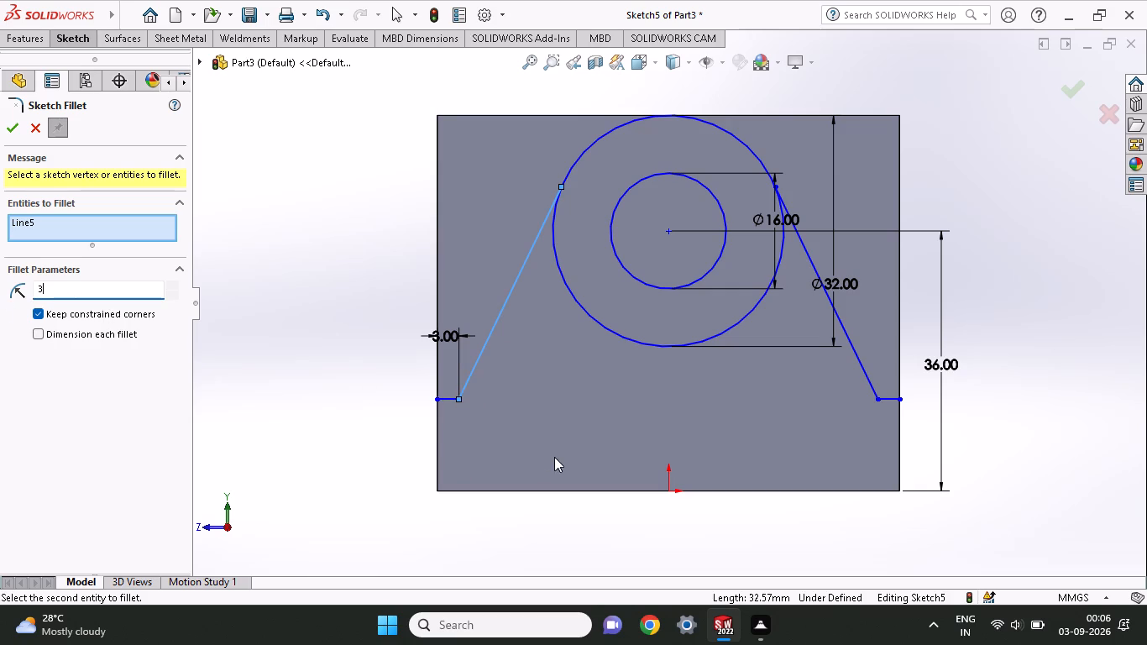
pyautogui.click(448, 399)
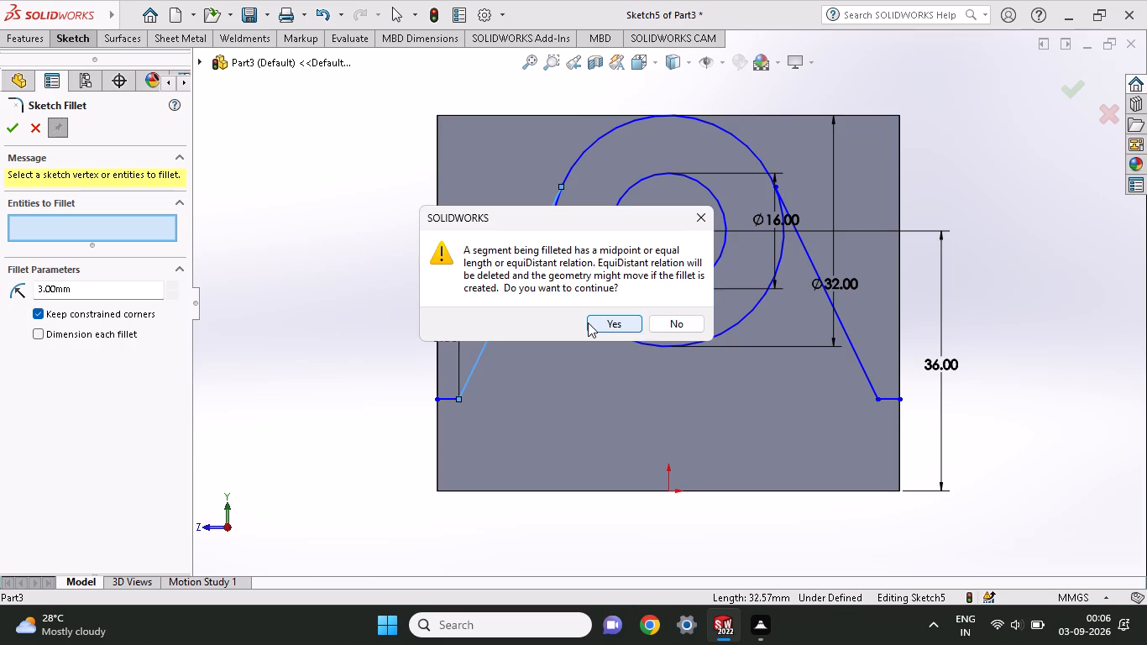
pyautogui.click(588, 322)
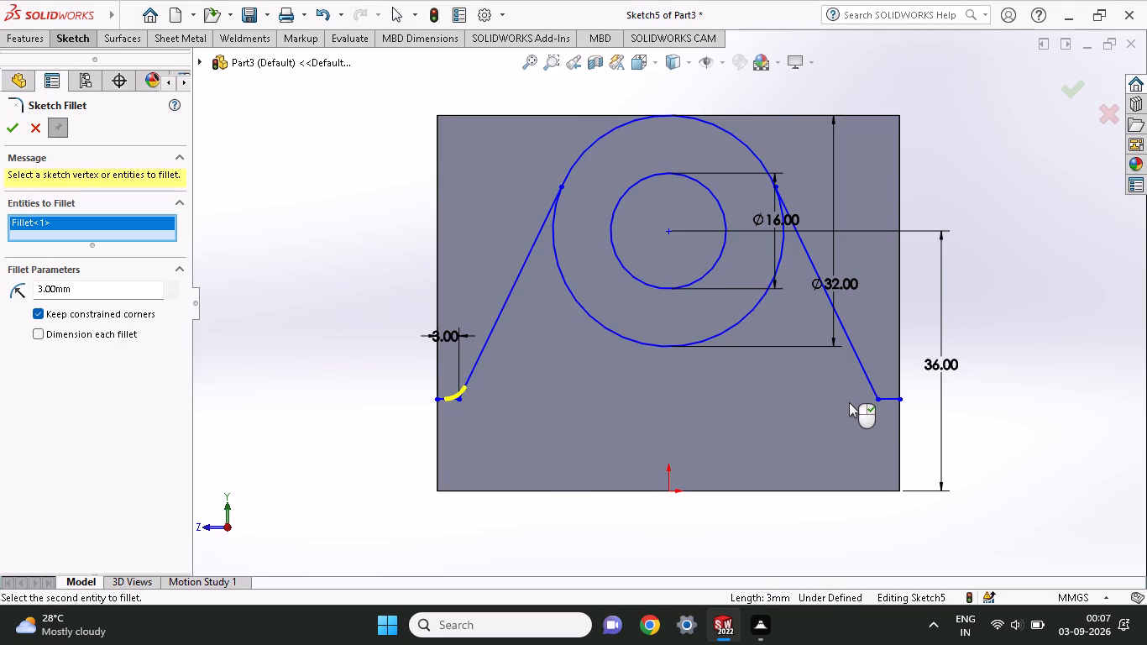
pyautogui.click(888, 402)
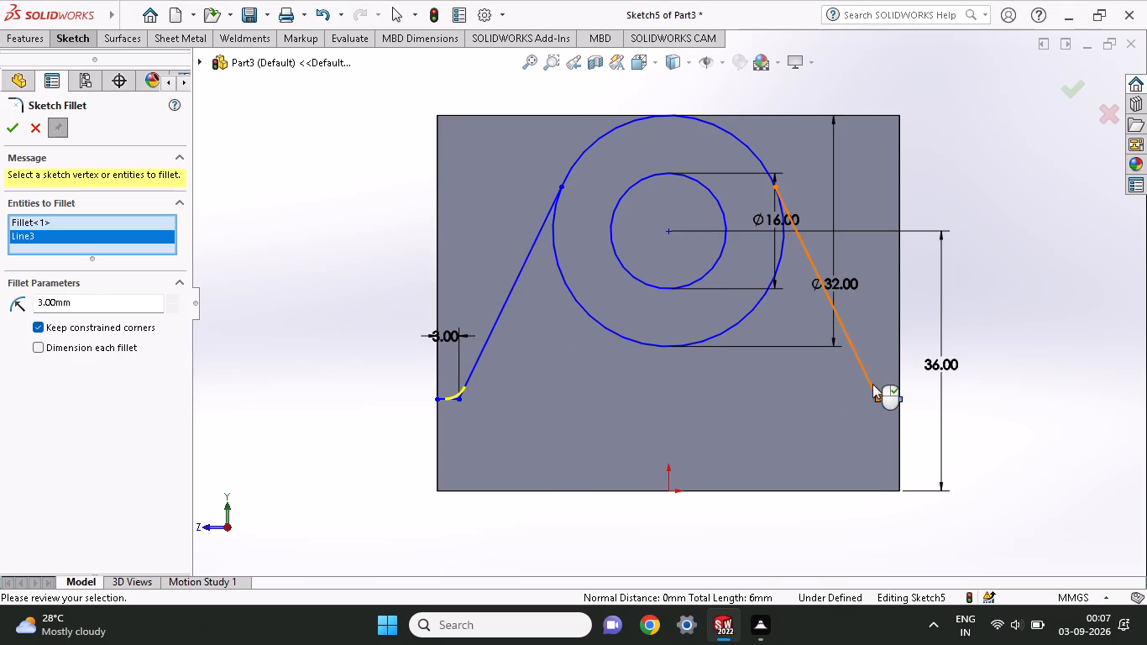
pyautogui.click(872, 384)
pyautogui.click(603, 331)
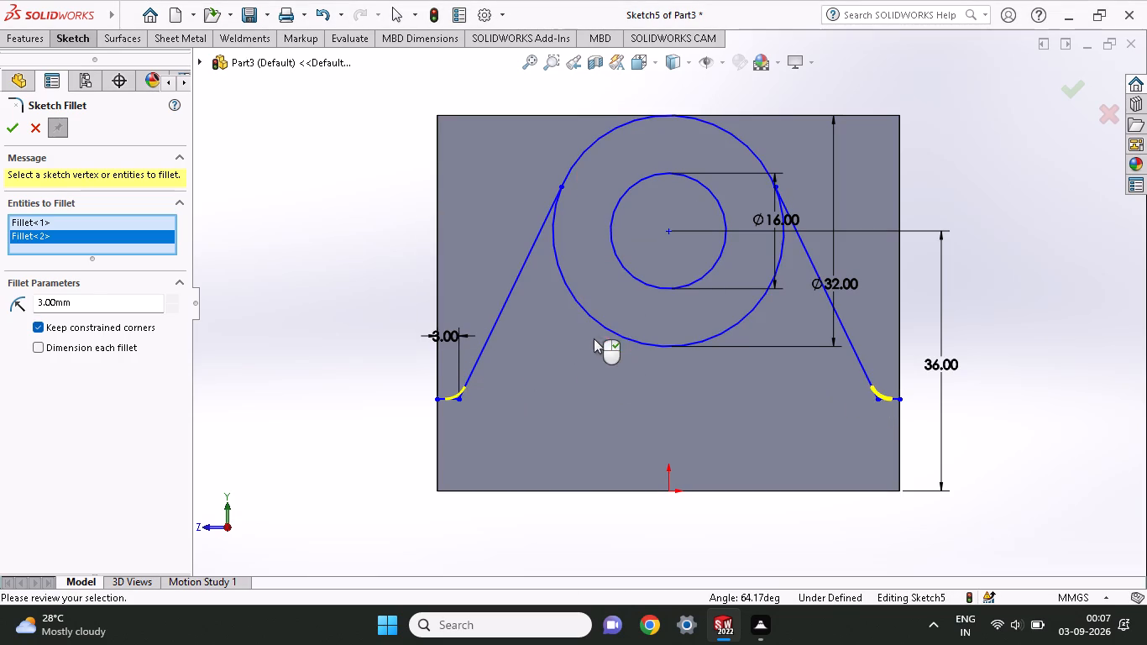
pyautogui.click(14, 136)
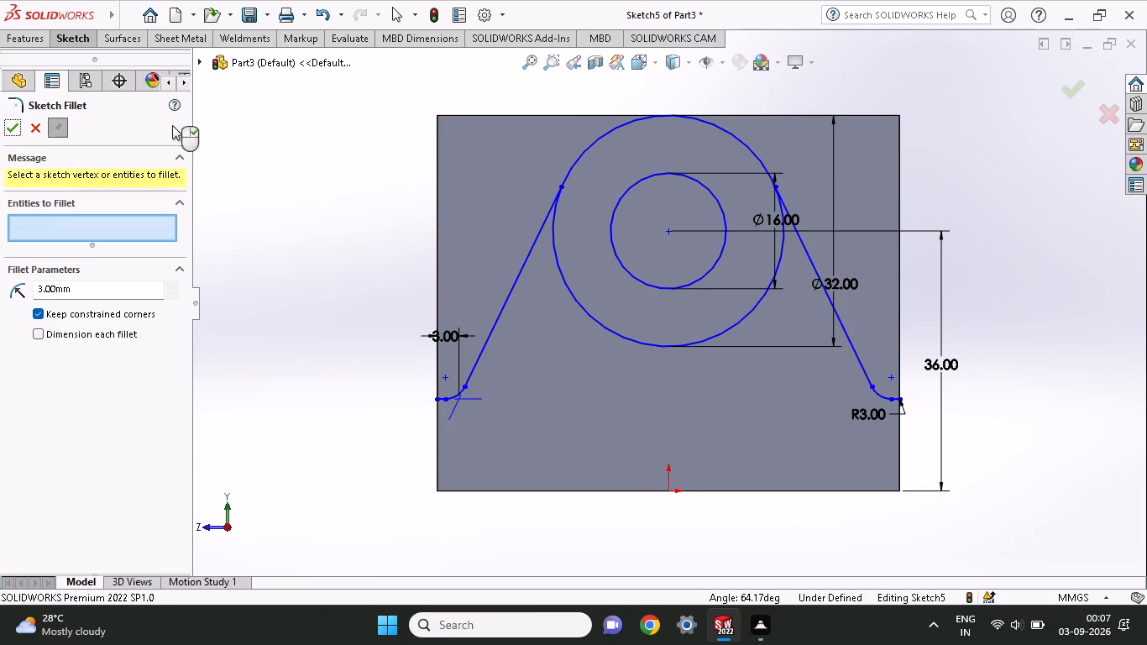
# Sketch connected lines along the face's left, top and right edges, about 39, 64 and 39 mm long, joining the short lines' outer ends.
pyautogui.click(71, 38)
pyautogui.click(109, 65)
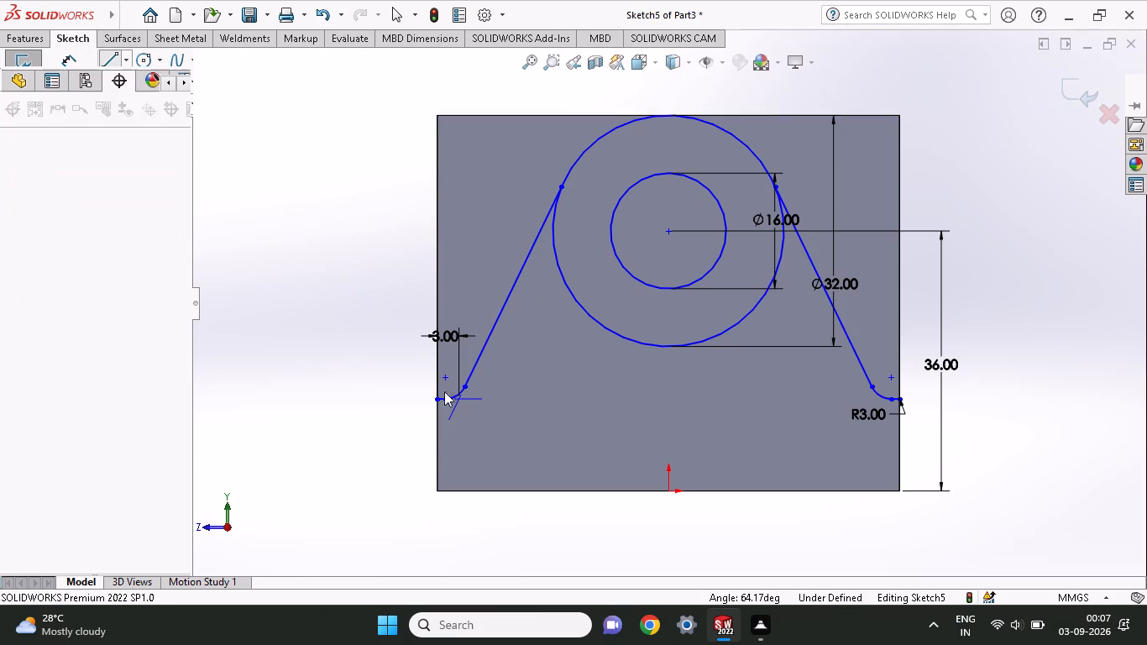
pyautogui.click(437, 399)
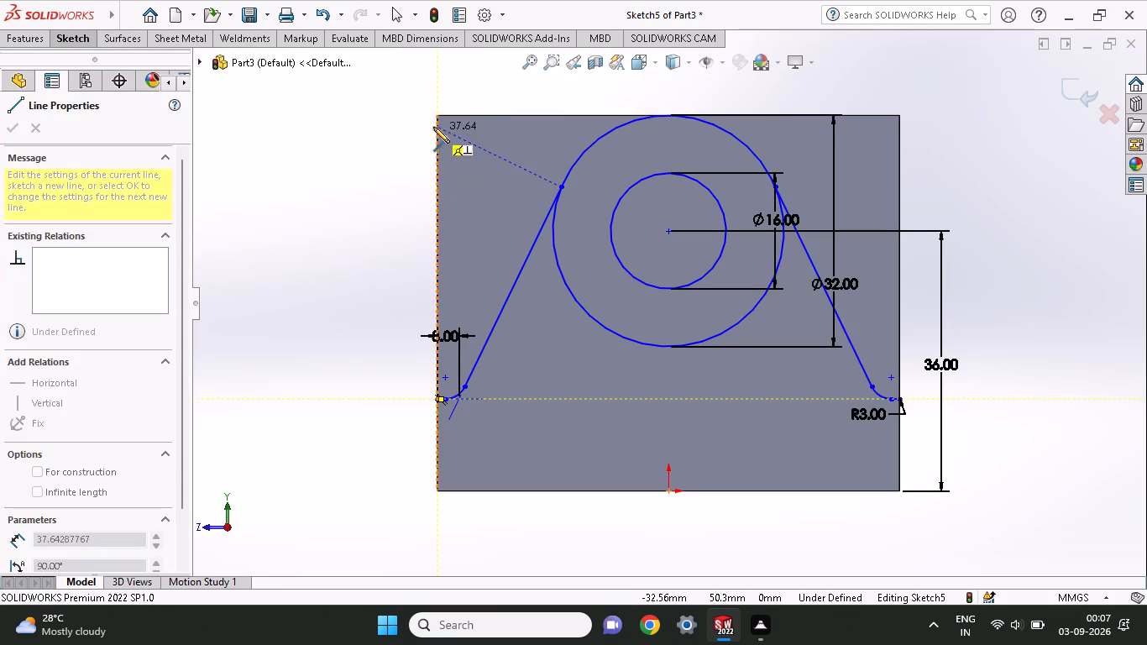
pyautogui.click(438, 111)
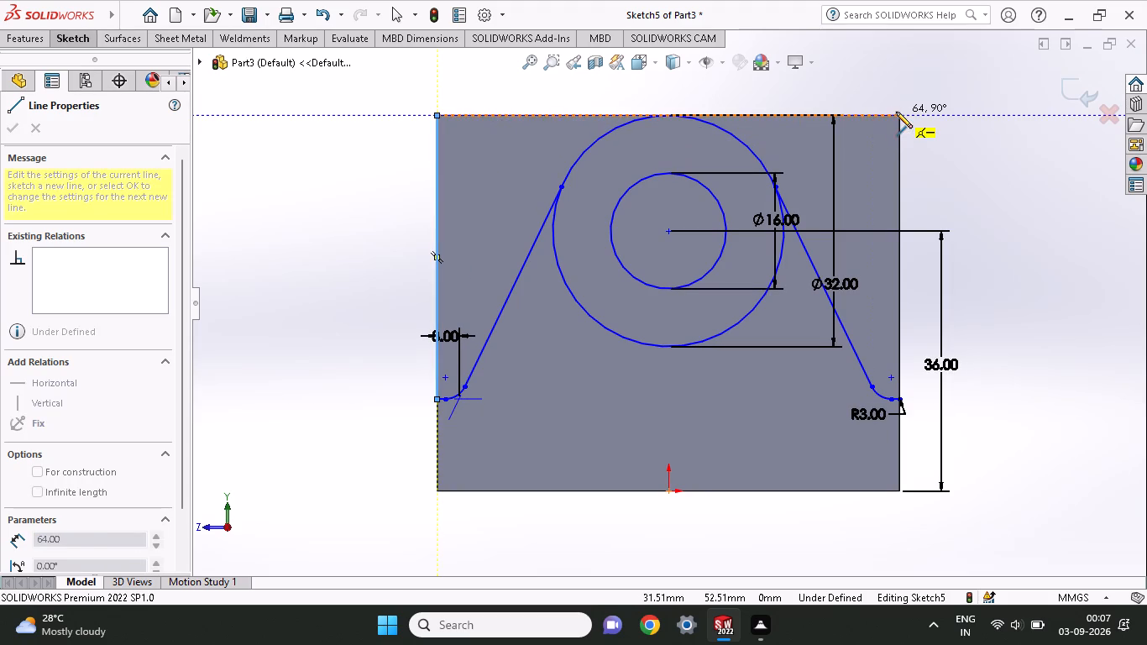
pyautogui.click(899, 118)
pyautogui.click(897, 400)
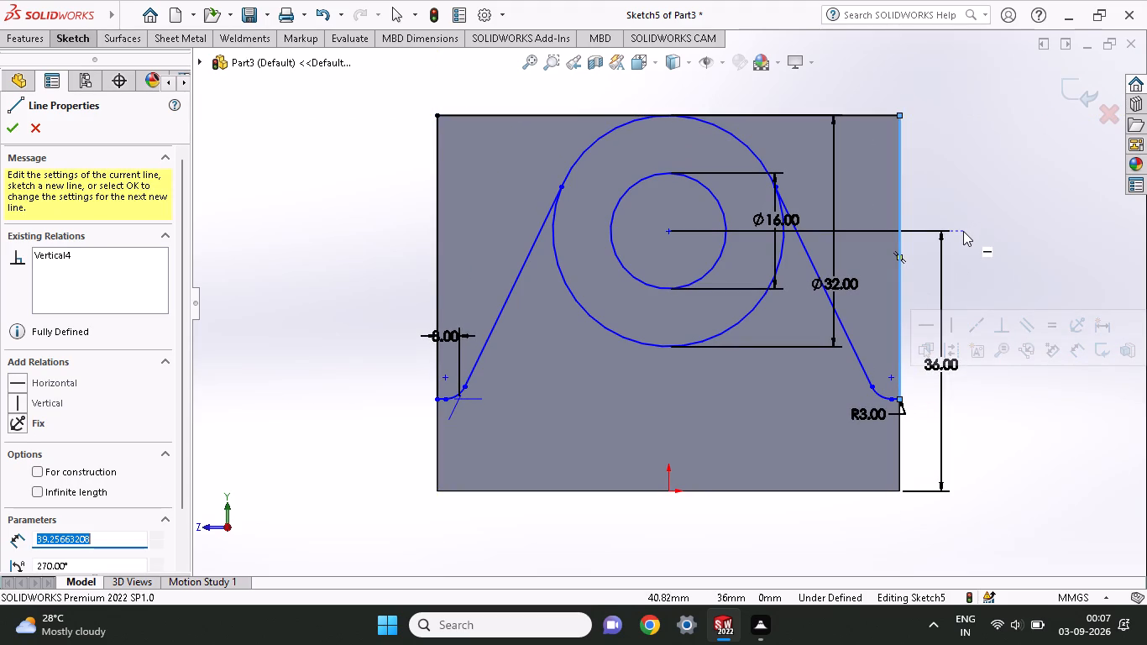
pyautogui.press('Escape')
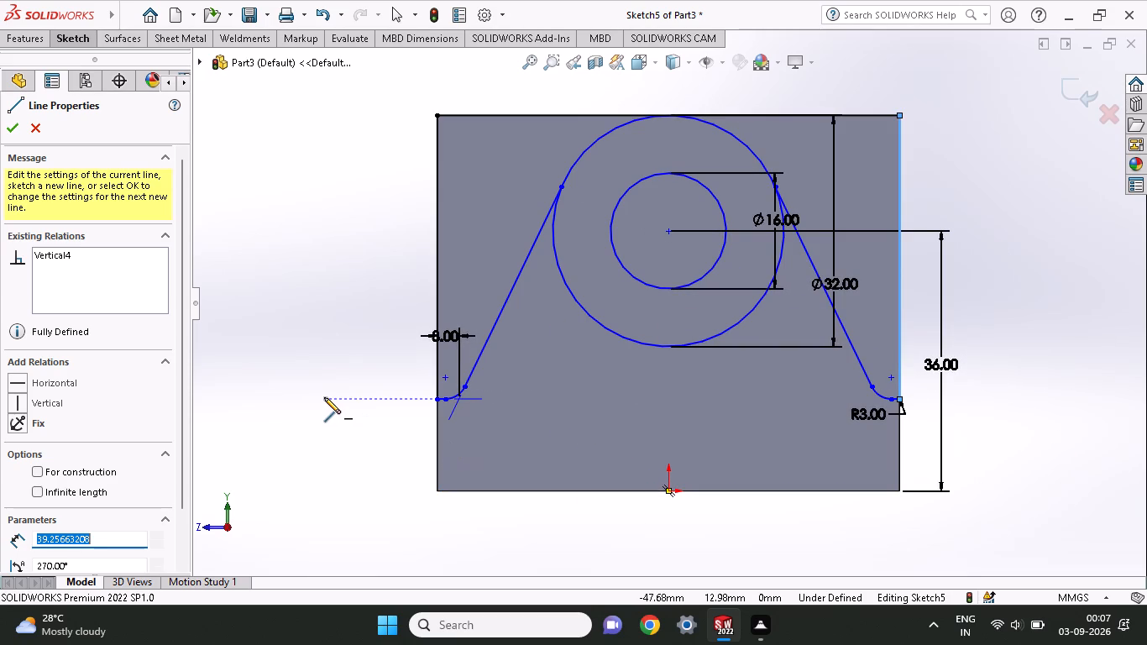
# Sketch a rectangle about 19 by 7 mm on the face's bottom edge, with a smaller rectangle on top of it.
pyautogui.click(73, 35)
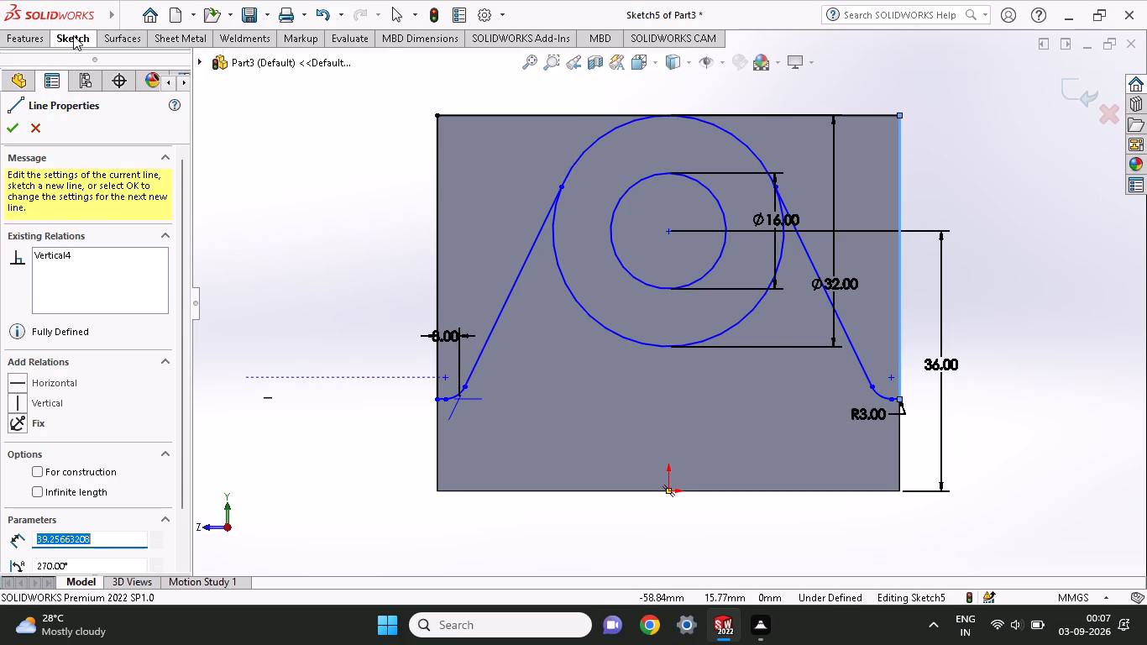
pyautogui.click(110, 82)
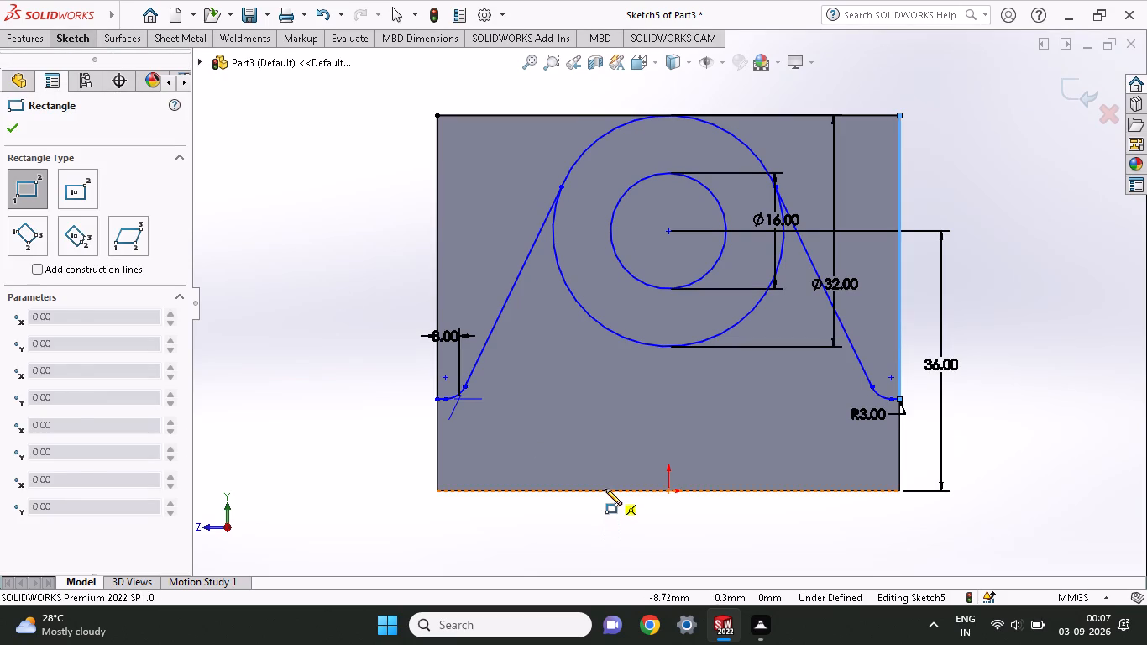
pyautogui.click(605, 489)
pyautogui.click(745, 442)
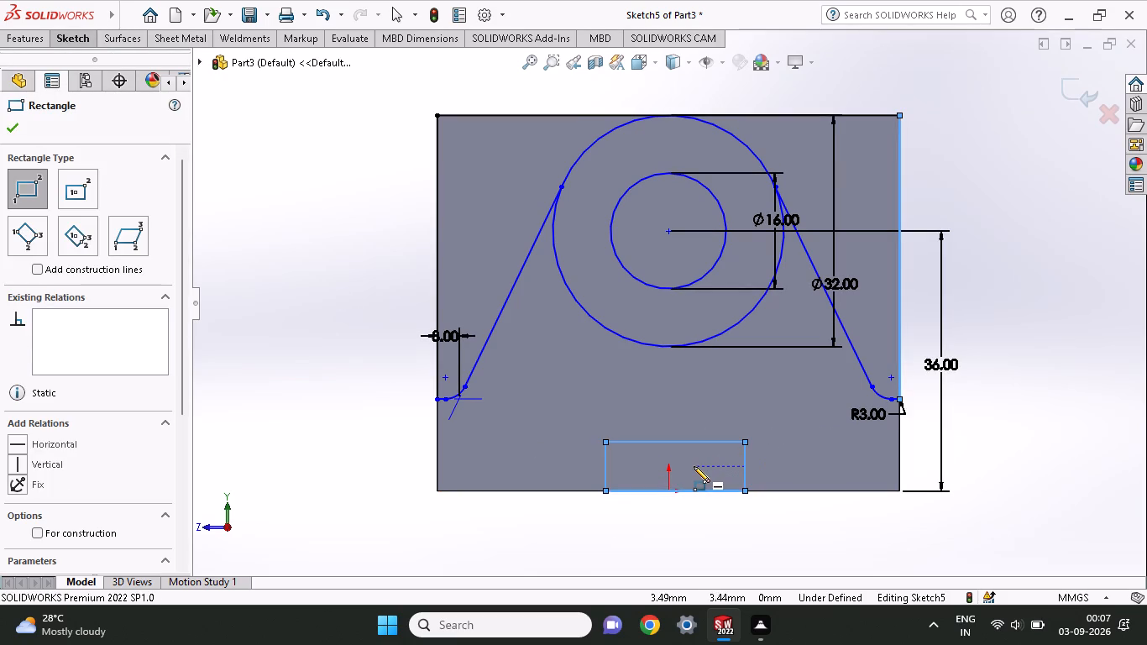
pyautogui.click(636, 443)
pyautogui.click(701, 399)
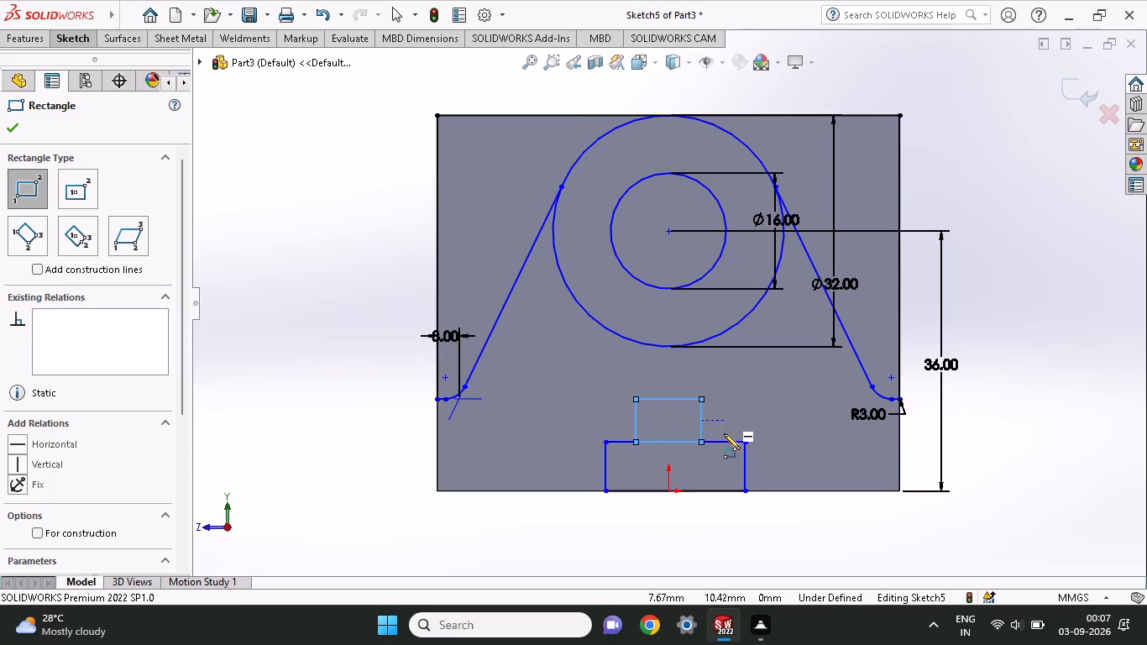
# Dimension the lower rectangle's bottom left corner 16 mm from the origin.
pyautogui.click(74, 36)
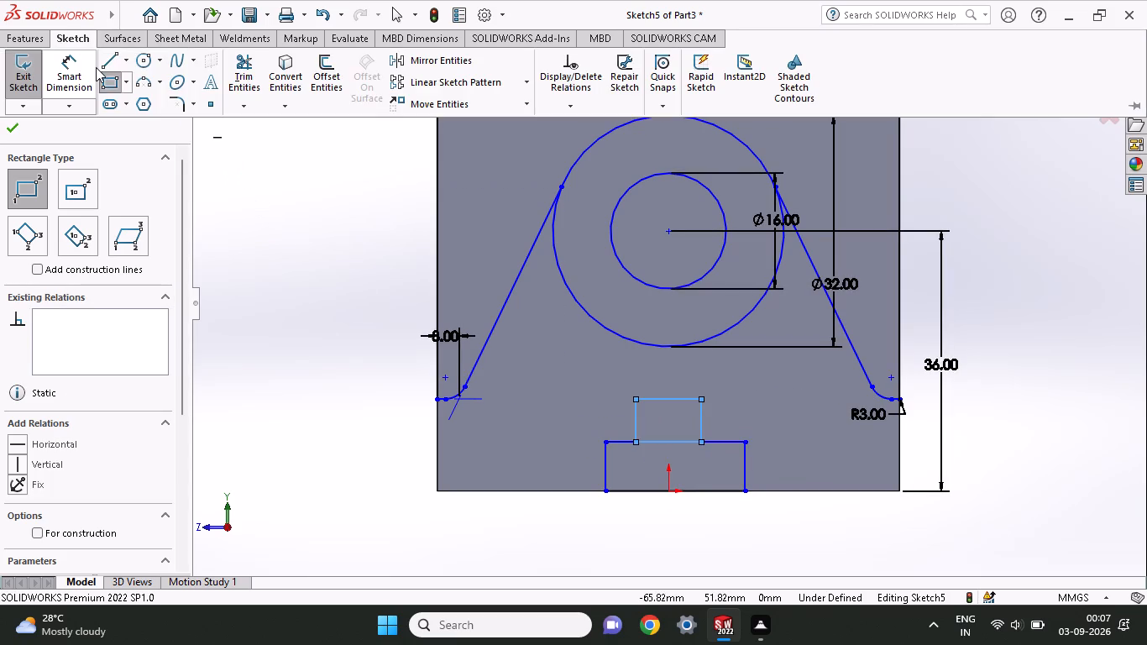
pyautogui.click(77, 71)
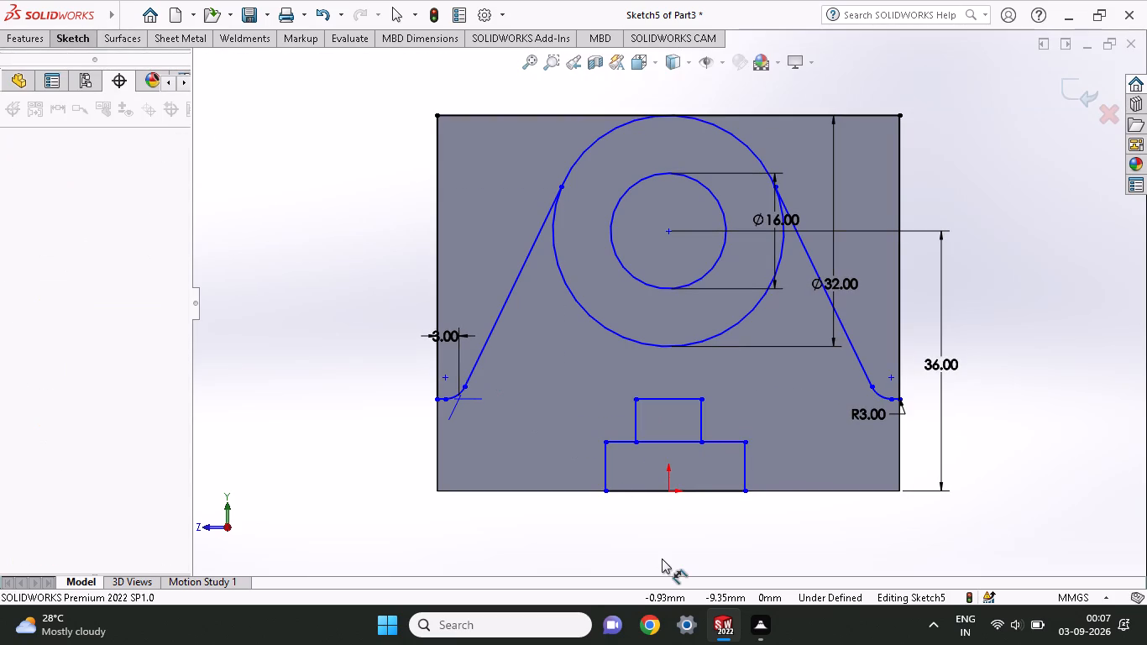
pyautogui.click(668, 489)
pyautogui.click(605, 489)
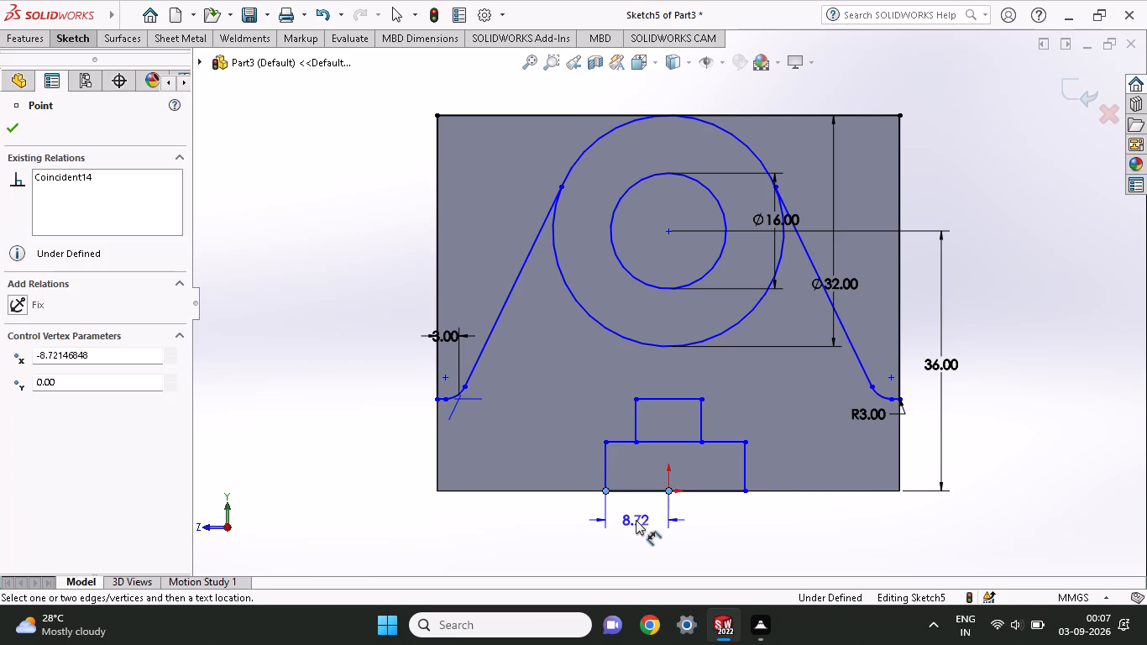
pyautogui.click(636, 520)
pyautogui.write('16')
pyautogui.press('Return')
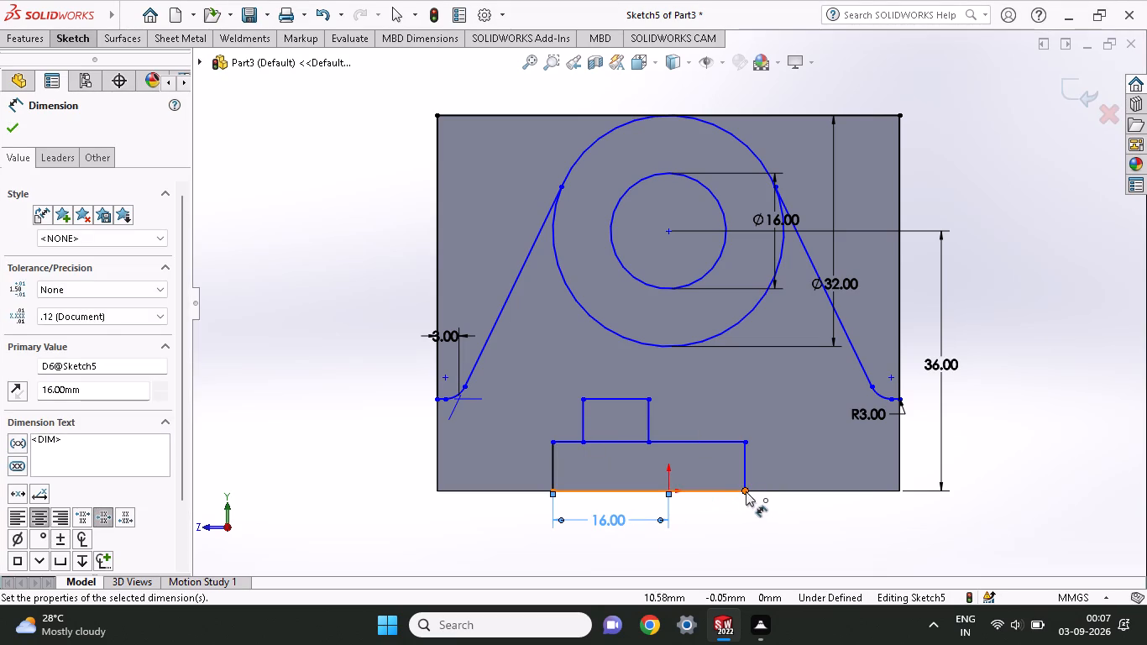
# Dimension the lower rectangle's bottom right corner 16 mm from the origin.
pyautogui.click(746, 491)
pyautogui.click(668, 492)
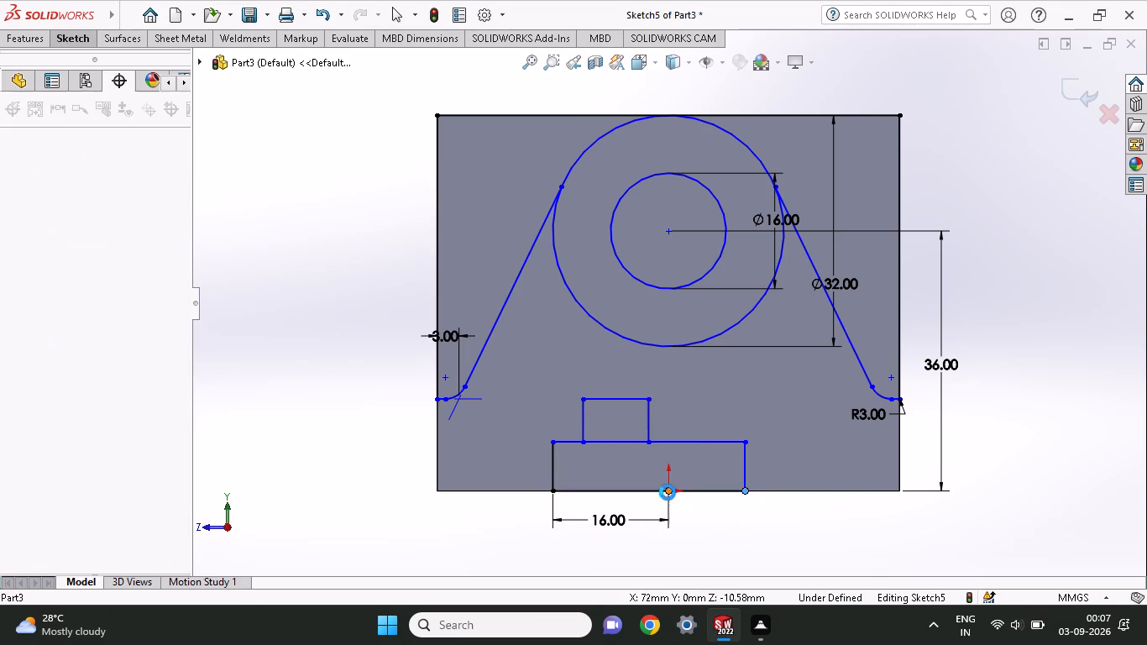
pyautogui.click(704, 517)
pyautogui.write('16')
pyautogui.press('Return')
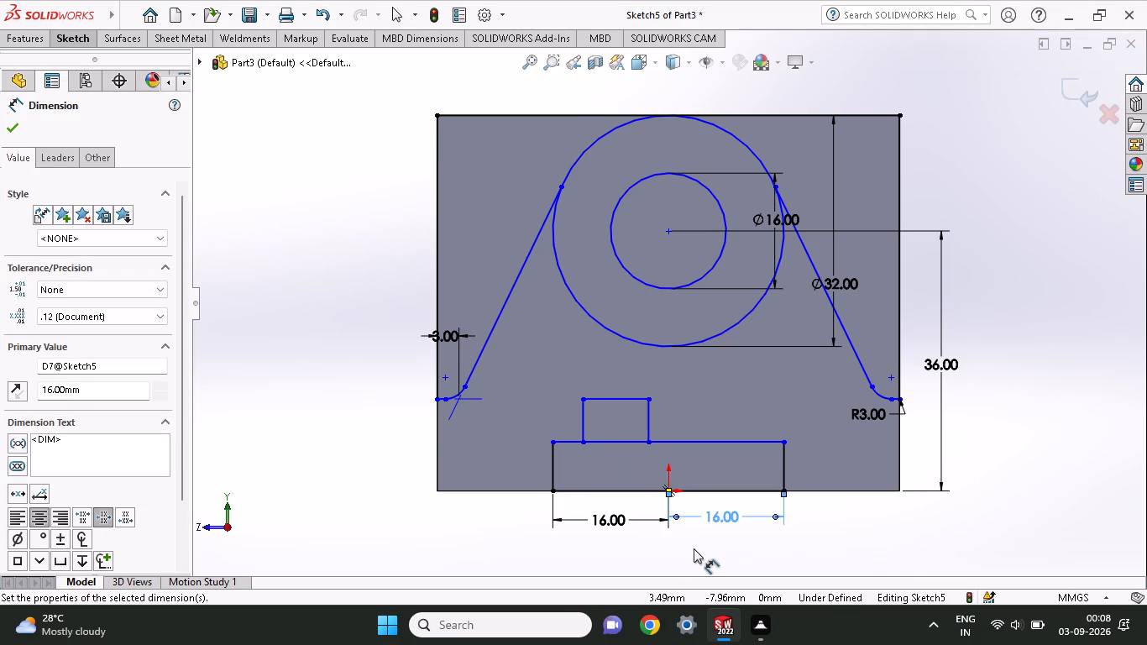
# Dimension the upper rectangle's bottom left corner at a horizontal distance of 16 mm from the origin.
pyautogui.click(668, 489)
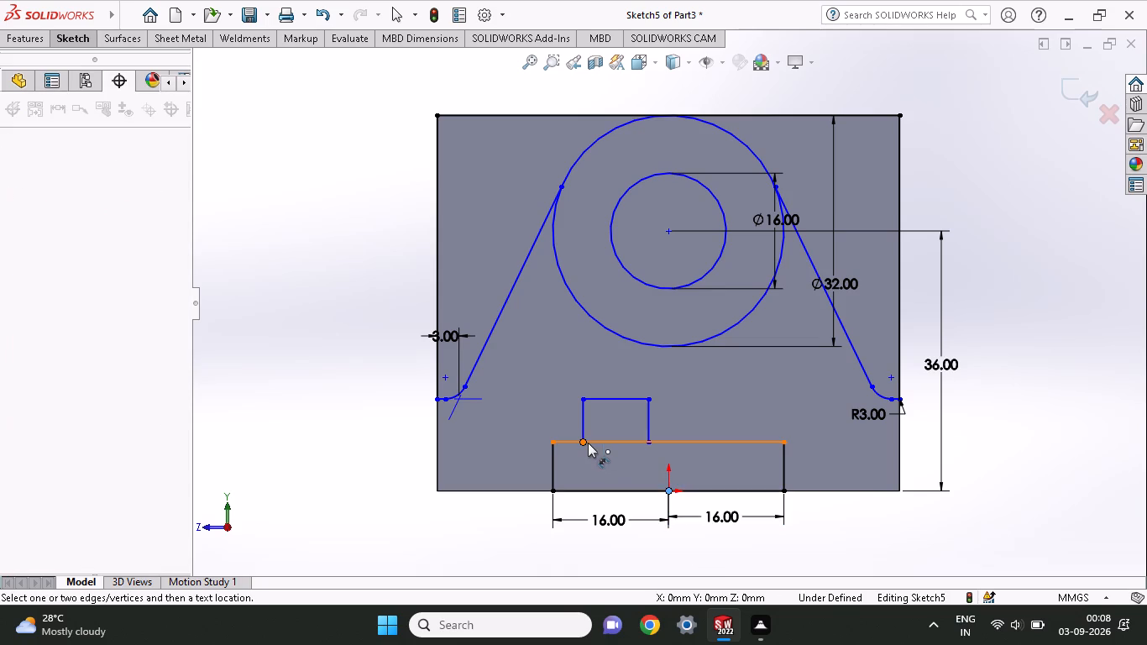
pyautogui.click(587, 443)
pyautogui.click(614, 545)
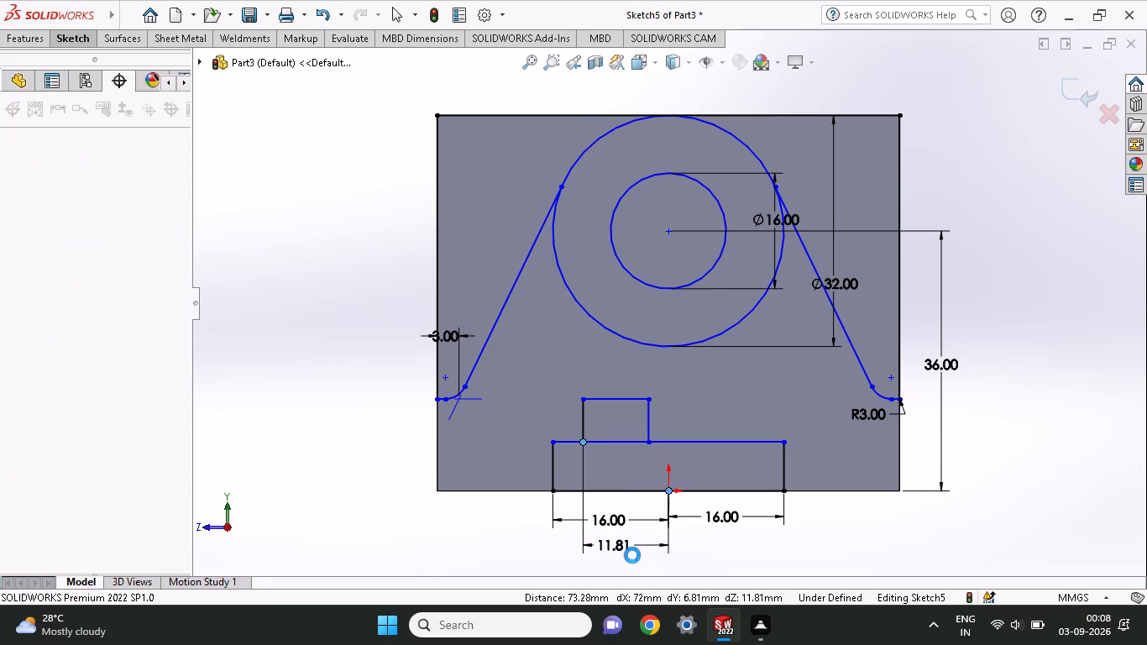
pyautogui.write('16')
pyautogui.press('Return')
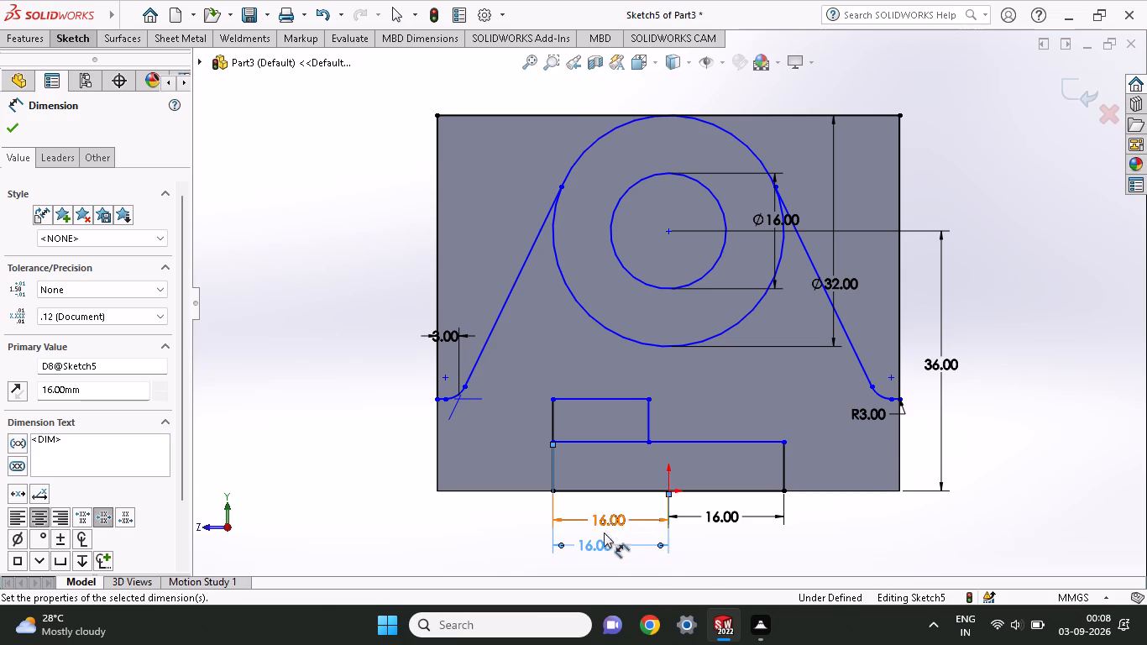
# Set the horizontal distance between the upper rectangle's bottom left corner and the origin to 8 mm.
pyautogui.click(601, 543)
pyautogui.doubleClick(601, 543)
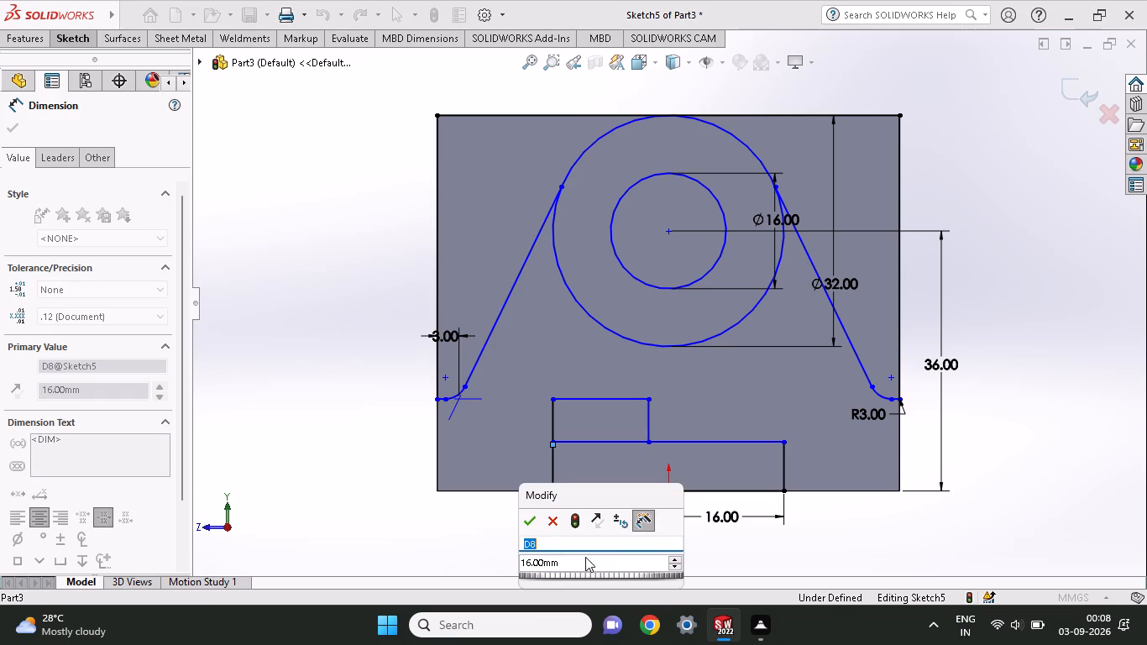
pyautogui.click(584, 558)
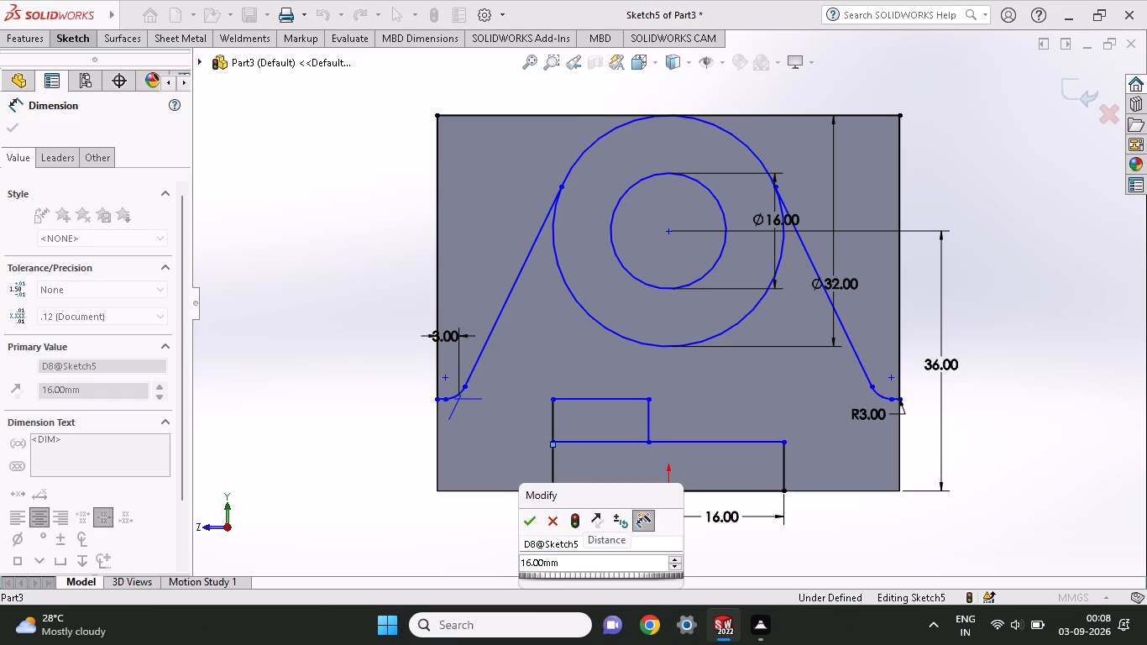
pyautogui.press('BackSpace')
pyautogui.press('BackSpace')
pyautogui.press('BackSpace')
pyautogui.press('BackSpace')
pyautogui.press('BackSpace')
pyautogui.press('BackSpace')
pyautogui.press('BackSpace')
pyautogui.press('BackSpace')
pyautogui.press('BackSpace')
pyautogui.press('BackSpace')
pyautogui.press('BackSpace')
pyautogui.press('BackSpace')
pyautogui.press('BackSpace')
pyautogui.press('BackSpace')
pyautogui.press('8')
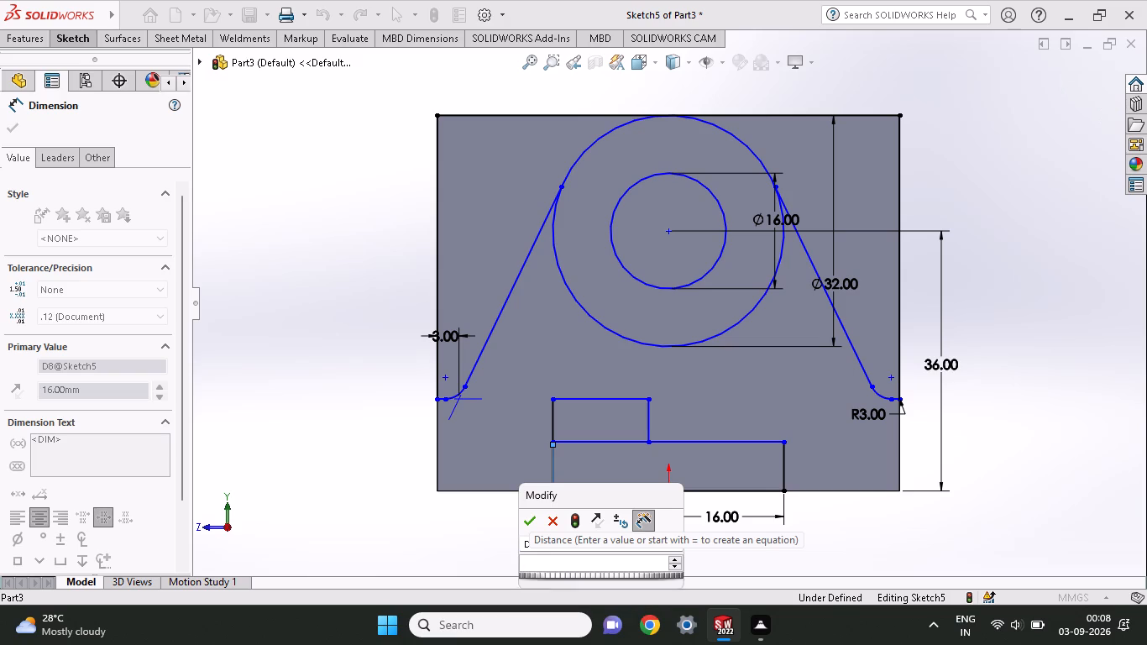
pyautogui.press('Return')
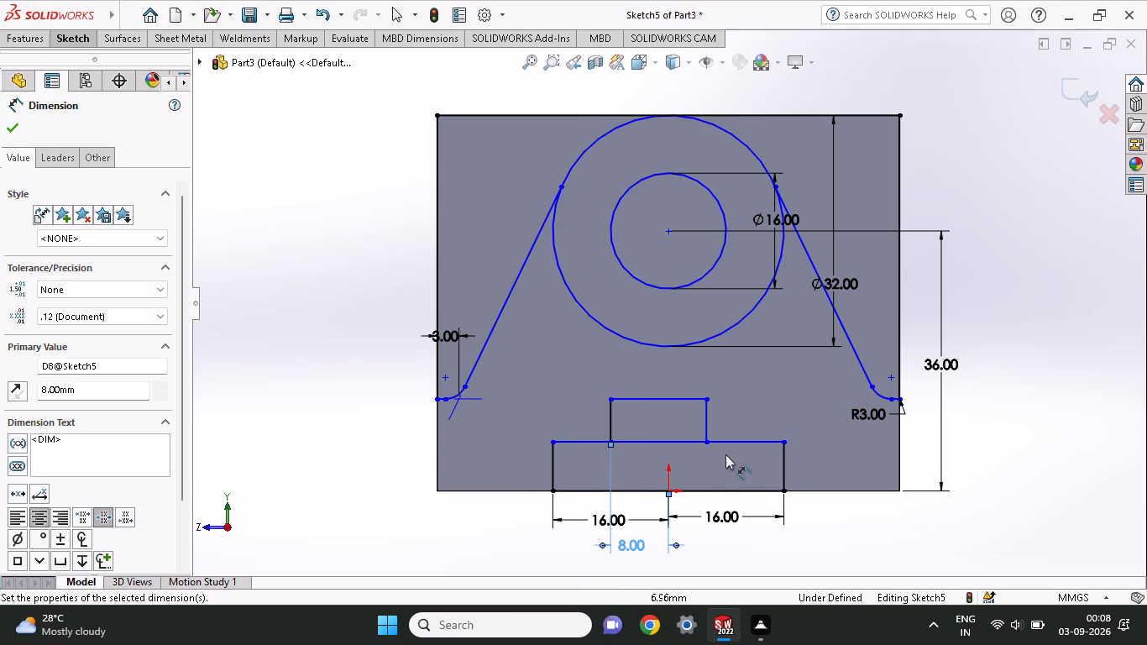
# Dimension the upper rectangle's bottom right corner at a horizontal distance of 8 mm from the origin.
pyautogui.click(709, 443)
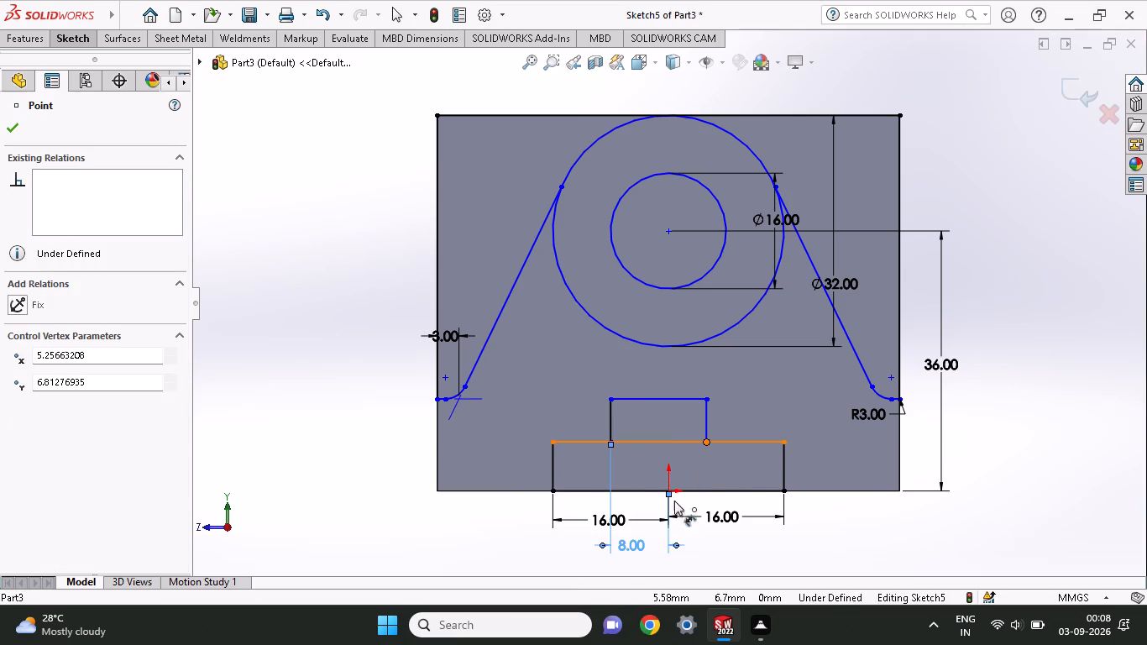
pyautogui.click(670, 493)
pyautogui.click(696, 546)
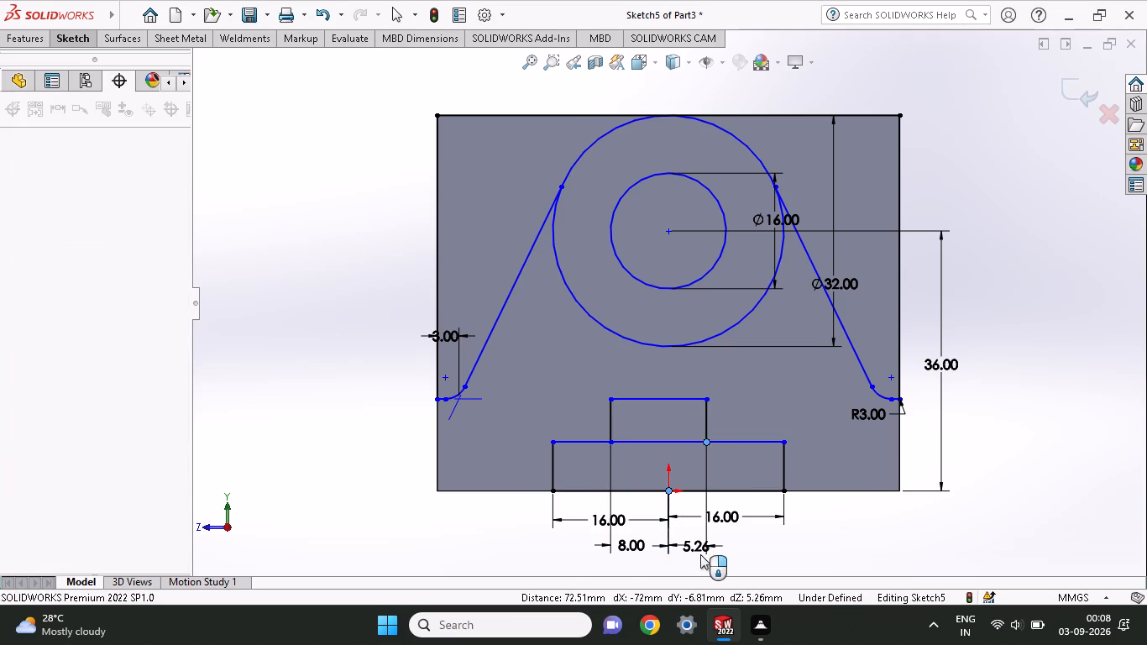
pyautogui.press('8')
pyautogui.press('Return')
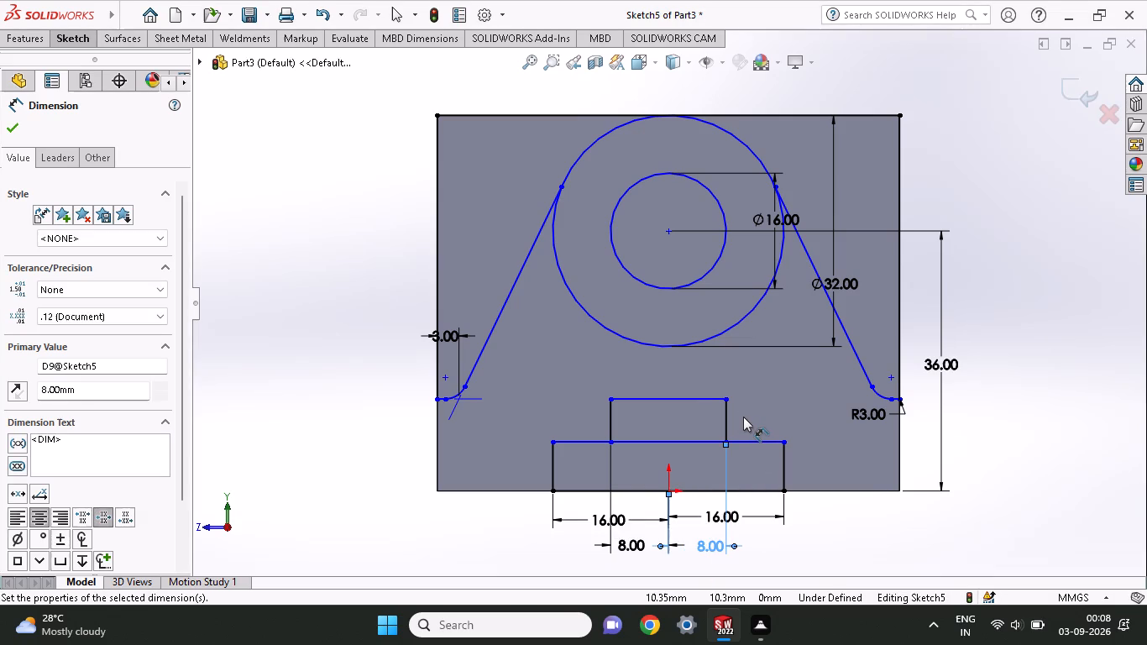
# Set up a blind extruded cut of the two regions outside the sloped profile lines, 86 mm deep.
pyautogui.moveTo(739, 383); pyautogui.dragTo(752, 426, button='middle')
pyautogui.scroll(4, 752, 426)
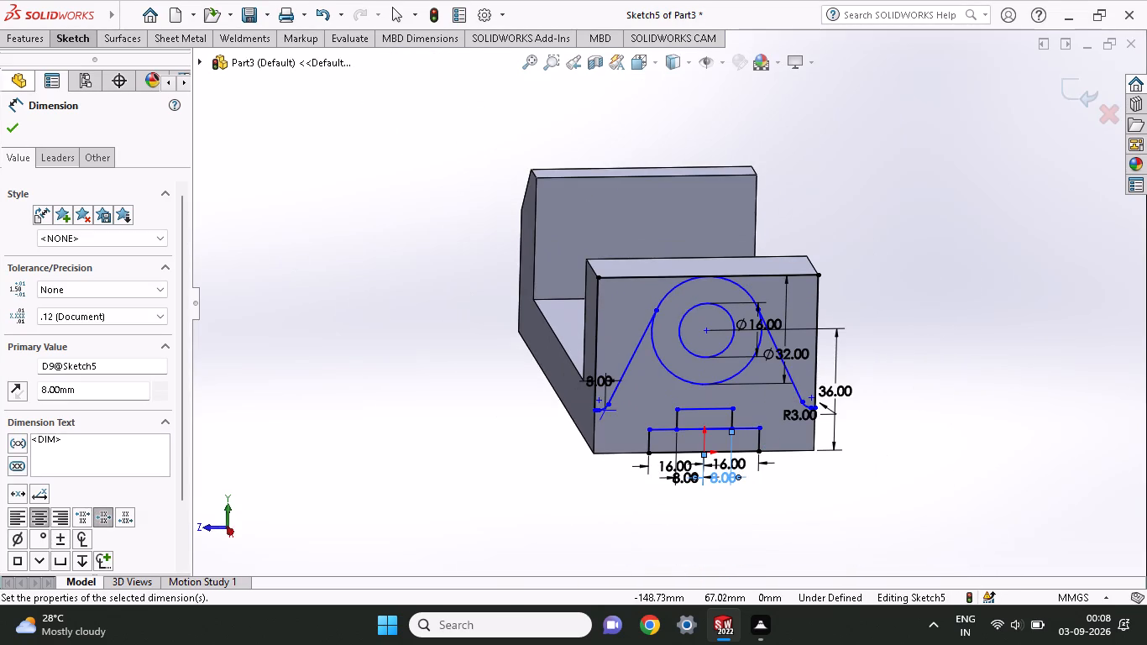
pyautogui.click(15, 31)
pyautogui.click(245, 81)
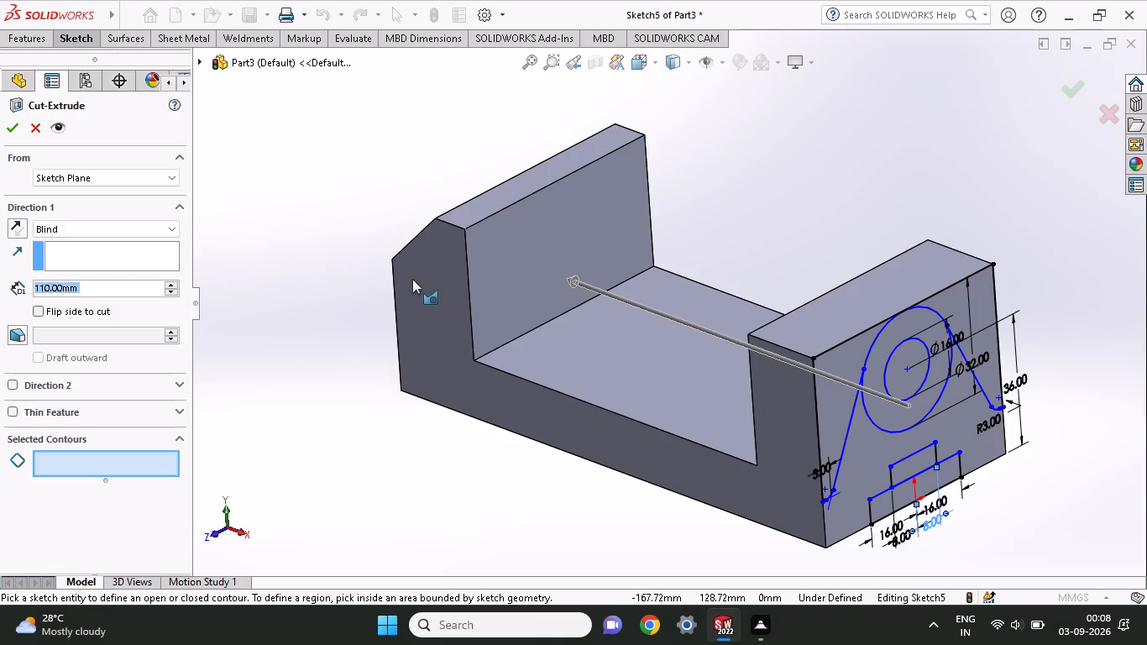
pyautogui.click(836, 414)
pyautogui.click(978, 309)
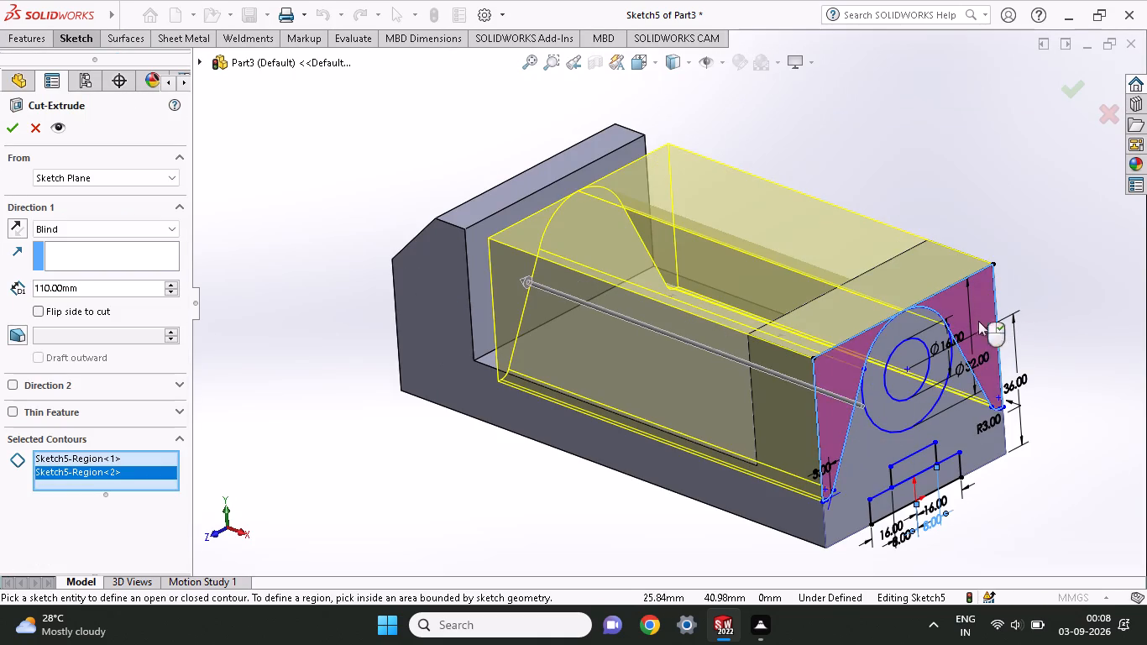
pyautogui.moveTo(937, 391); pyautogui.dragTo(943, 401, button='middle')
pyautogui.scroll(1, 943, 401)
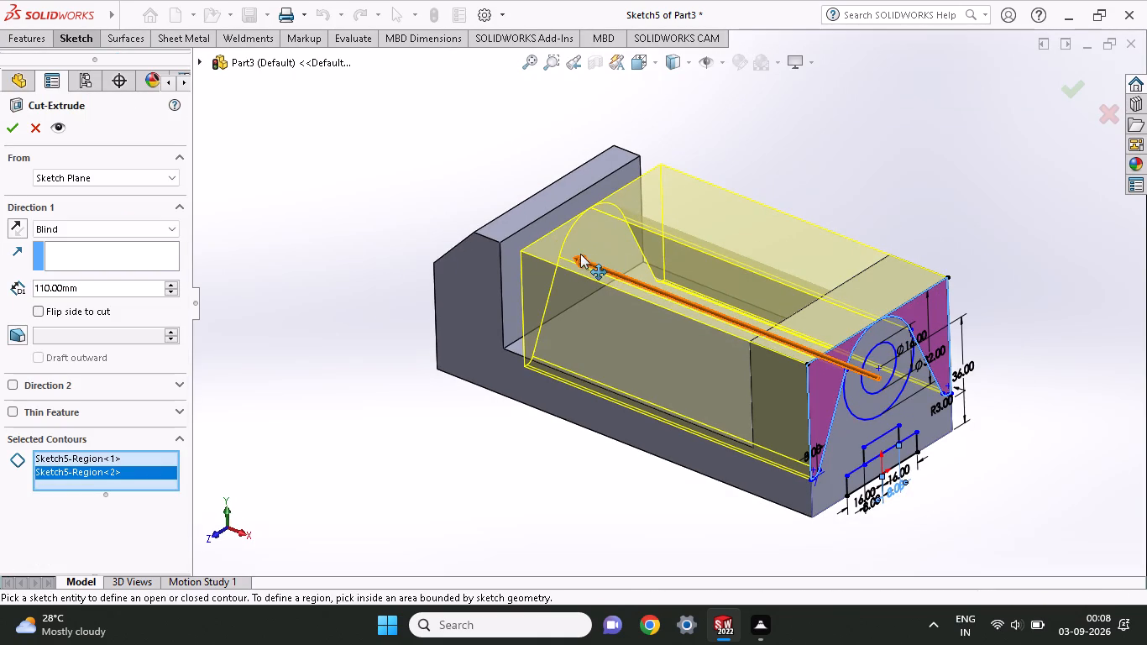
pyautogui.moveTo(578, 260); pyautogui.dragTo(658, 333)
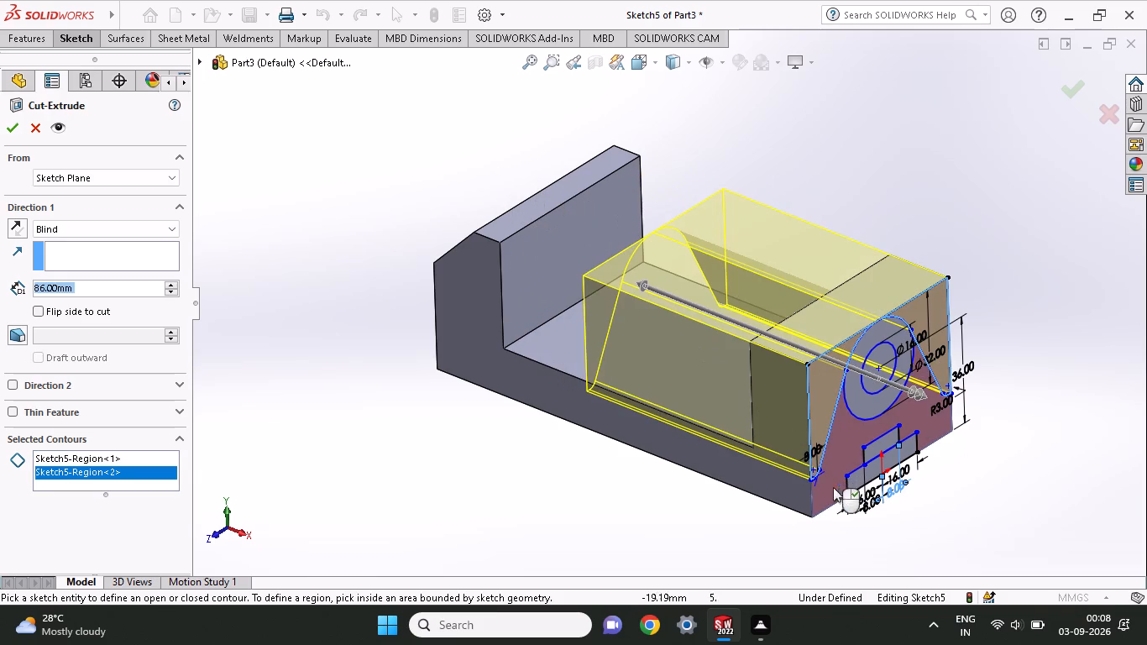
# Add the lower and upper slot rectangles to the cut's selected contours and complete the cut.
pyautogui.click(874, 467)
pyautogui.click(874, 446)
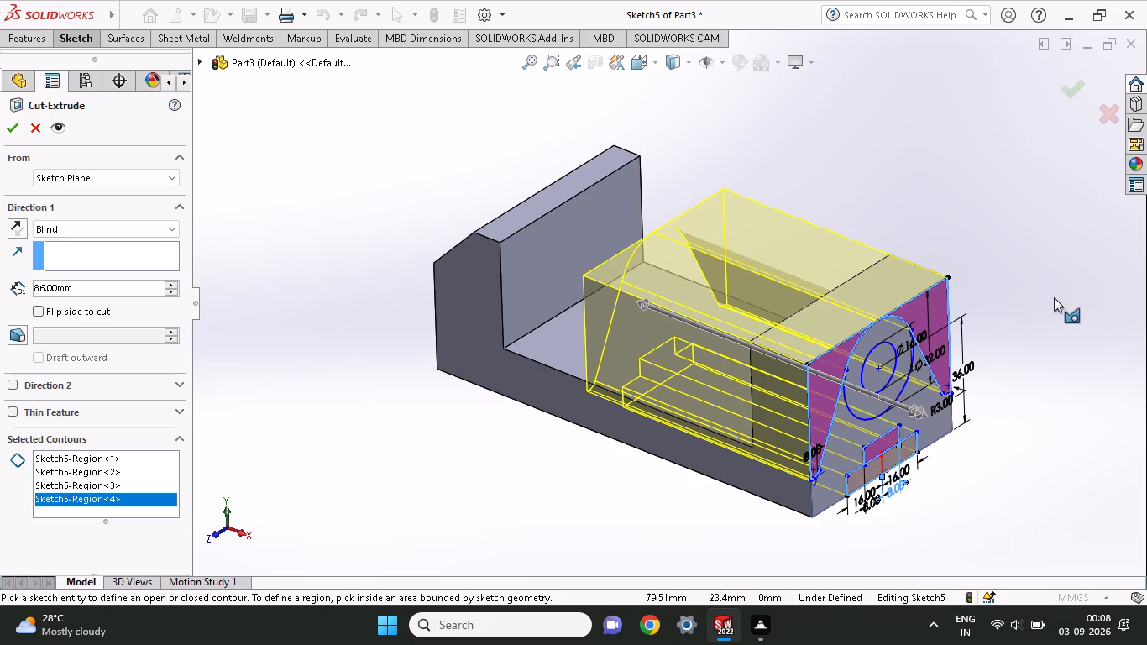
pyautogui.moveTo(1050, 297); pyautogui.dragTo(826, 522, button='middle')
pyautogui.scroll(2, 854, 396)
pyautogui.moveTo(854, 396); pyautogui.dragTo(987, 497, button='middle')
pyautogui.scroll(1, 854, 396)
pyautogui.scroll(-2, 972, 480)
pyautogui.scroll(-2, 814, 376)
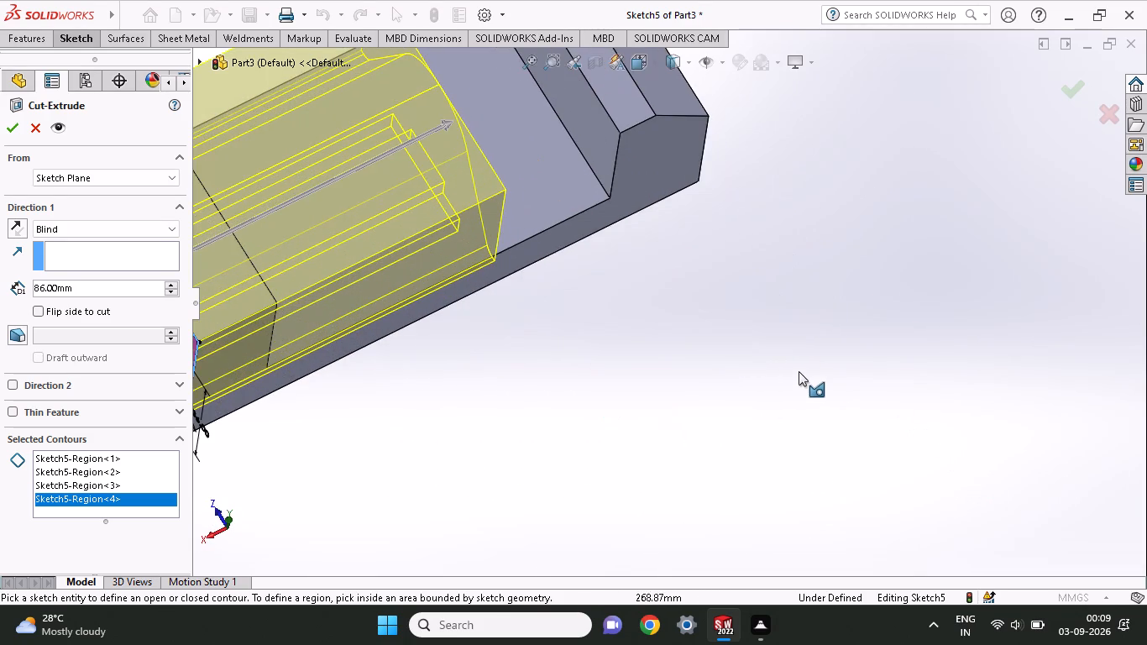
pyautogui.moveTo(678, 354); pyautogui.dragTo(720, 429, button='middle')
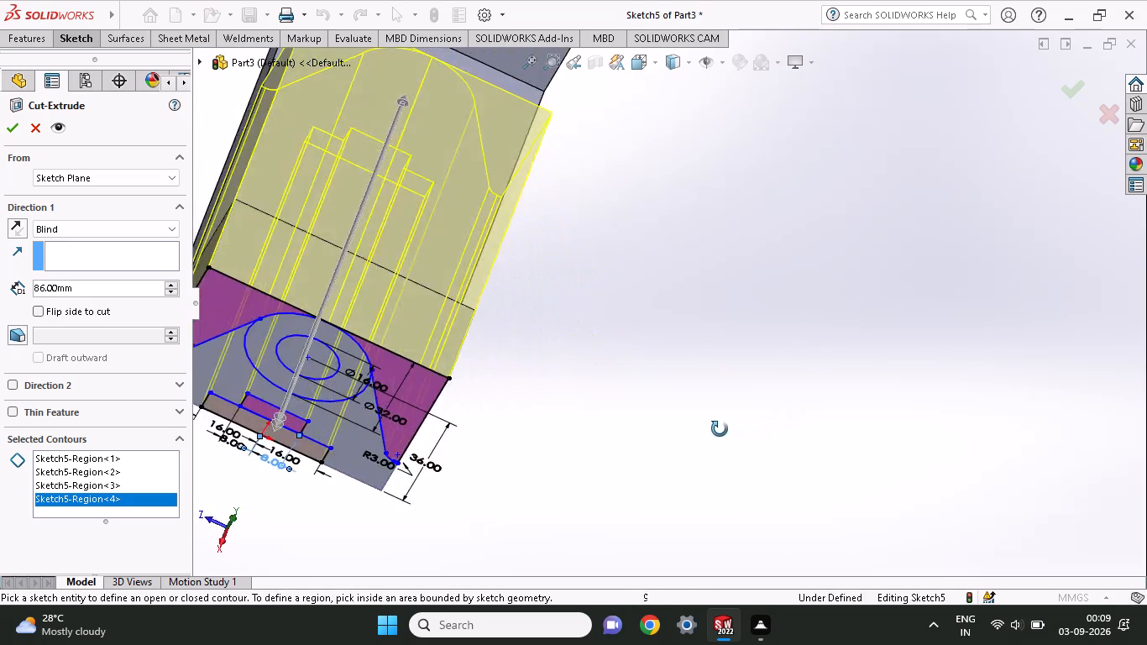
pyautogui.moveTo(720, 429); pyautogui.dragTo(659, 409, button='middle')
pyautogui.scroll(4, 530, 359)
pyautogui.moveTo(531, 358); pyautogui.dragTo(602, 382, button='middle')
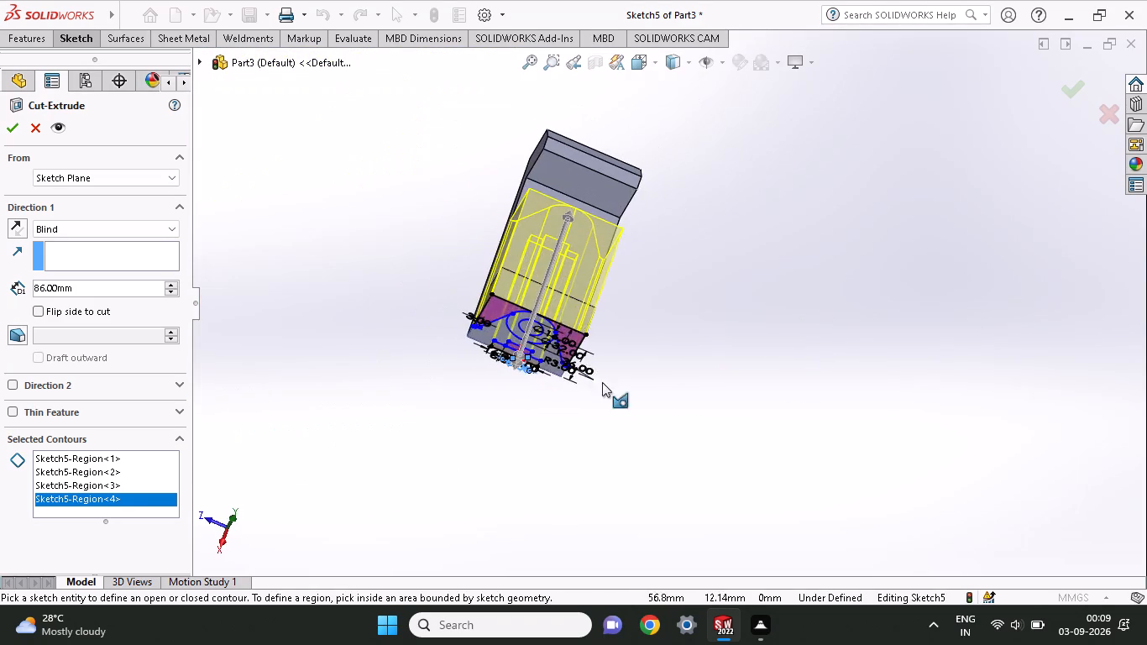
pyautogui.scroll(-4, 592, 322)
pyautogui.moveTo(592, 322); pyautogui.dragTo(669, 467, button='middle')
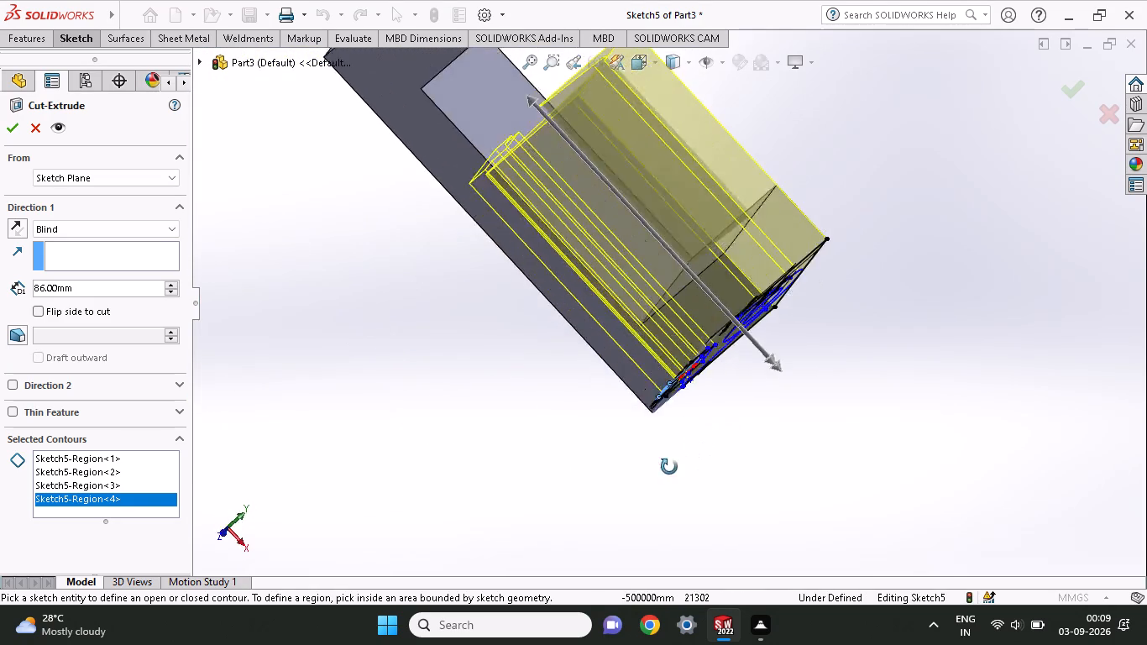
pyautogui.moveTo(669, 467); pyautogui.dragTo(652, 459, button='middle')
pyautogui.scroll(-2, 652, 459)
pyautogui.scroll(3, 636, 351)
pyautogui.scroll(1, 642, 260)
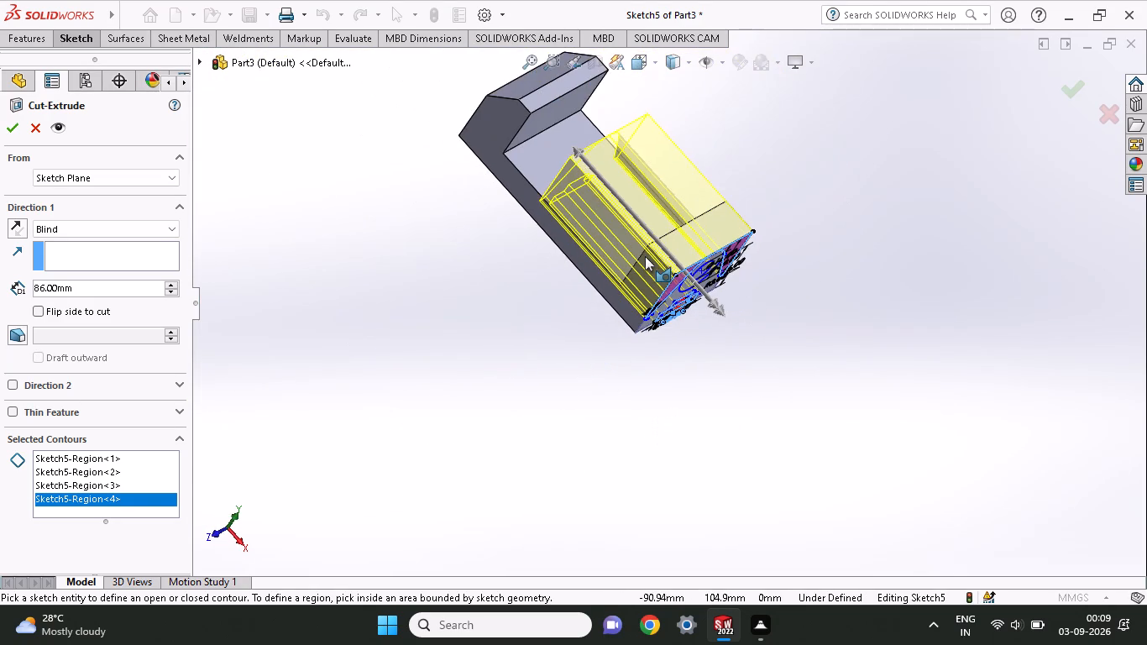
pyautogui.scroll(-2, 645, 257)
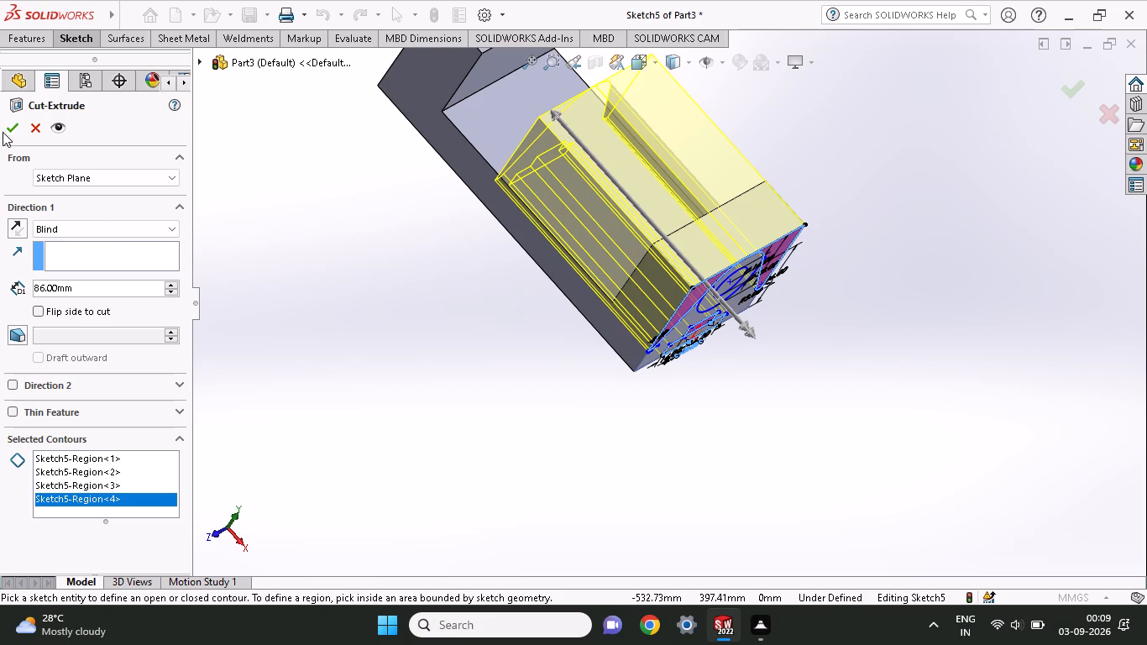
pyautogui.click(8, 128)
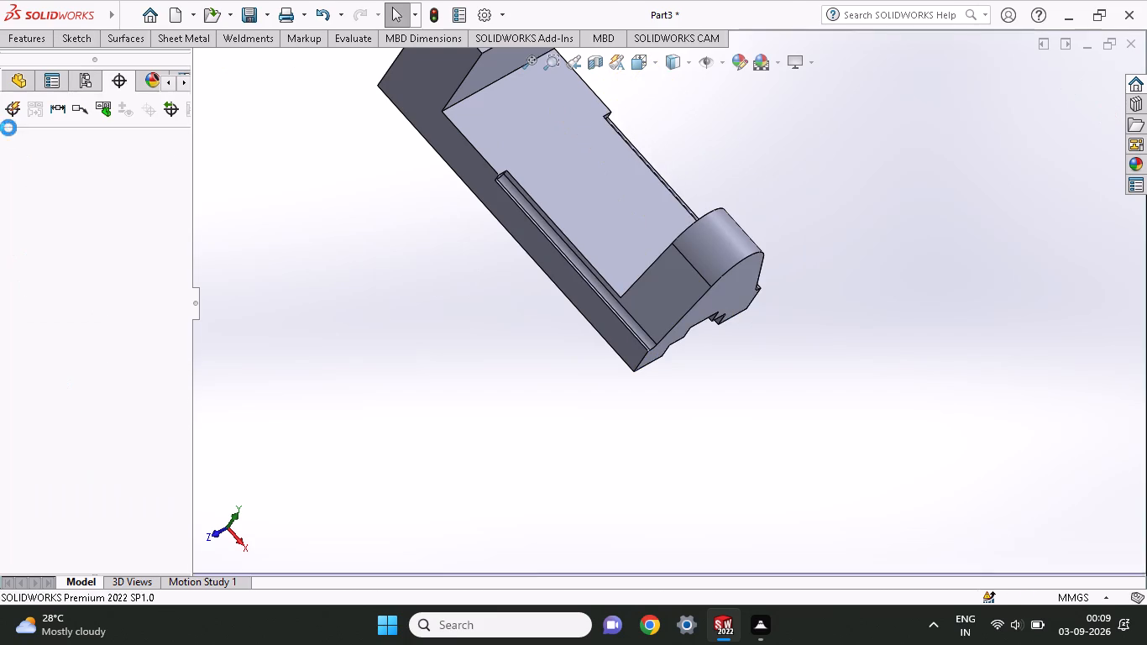
# Examine the cut part around the rounded upright, the bottom slot and the grooves along the base.
pyautogui.moveTo(767, 390); pyautogui.dragTo(682, 437, button='middle')
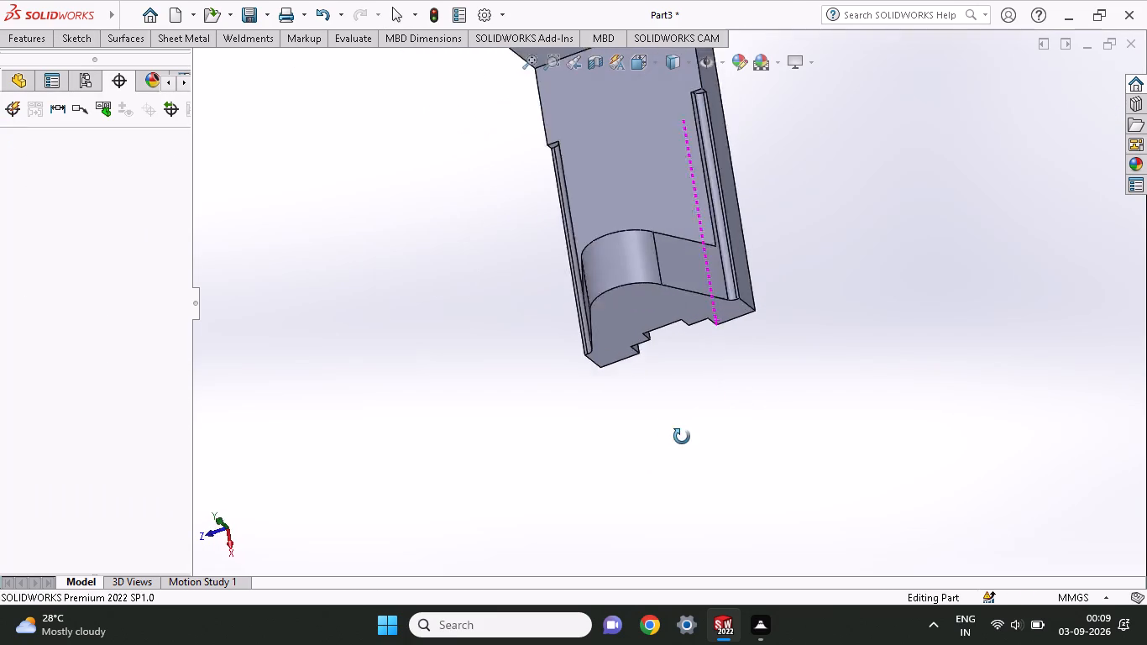
pyautogui.moveTo(682, 437); pyautogui.dragTo(717, 386, button='middle')
pyautogui.scroll(-1, 717, 386)
pyautogui.scroll(2, 717, 324)
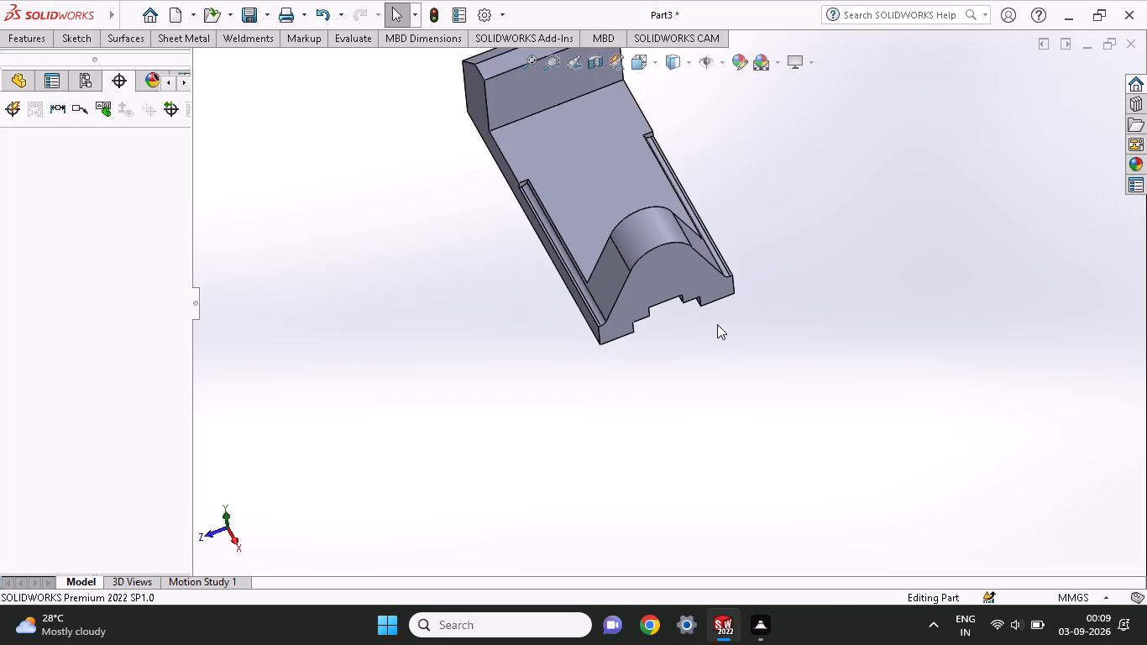
pyautogui.scroll(-3, 717, 324)
pyautogui.scroll(3, 717, 325)
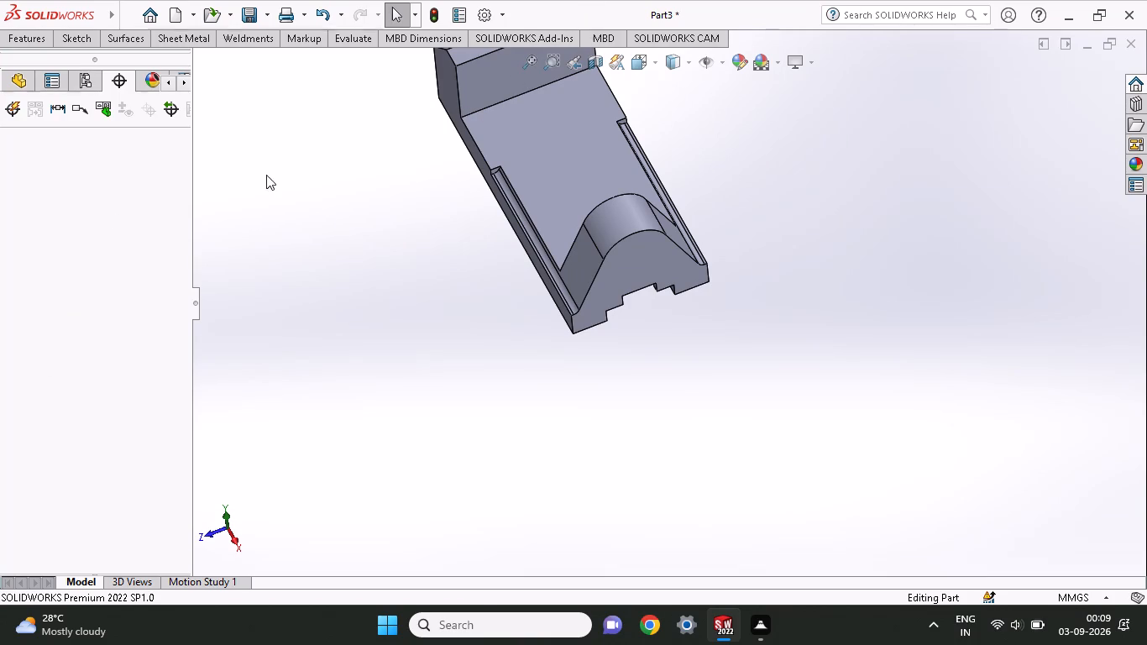
pyautogui.moveTo(572, 265); pyautogui.dragTo(590, 228, button='middle')
pyautogui.scroll(-1, 591, 227)
pyautogui.scroll(-1, 666, 209)
pyautogui.scroll(5, 666, 209)
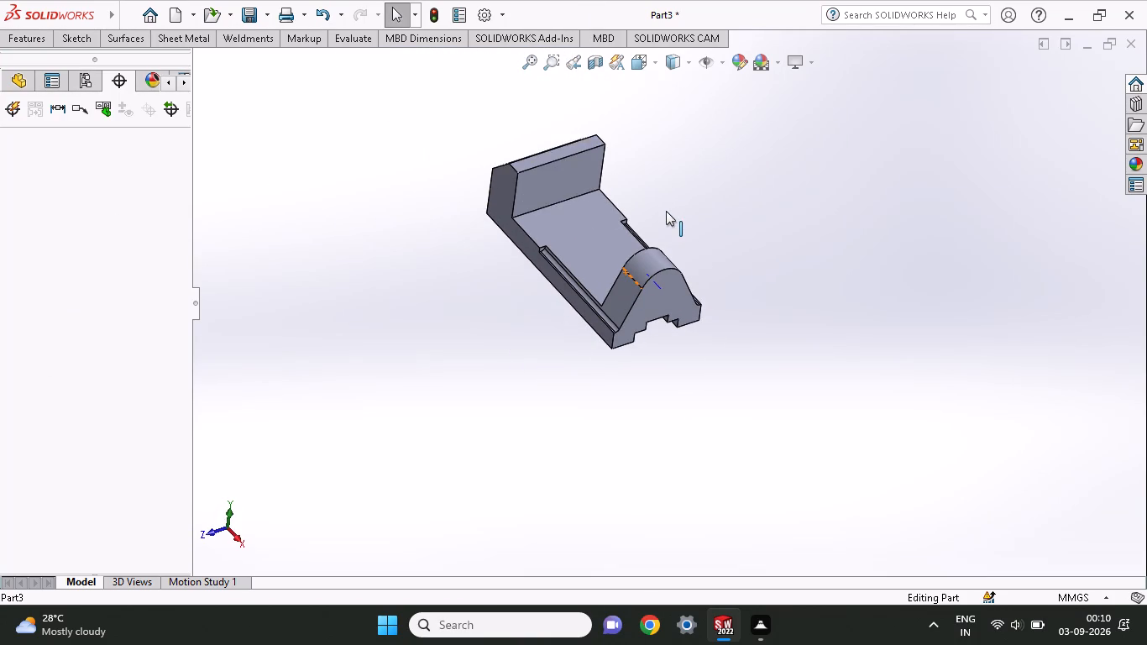
pyautogui.scroll(-2, 667, 213)
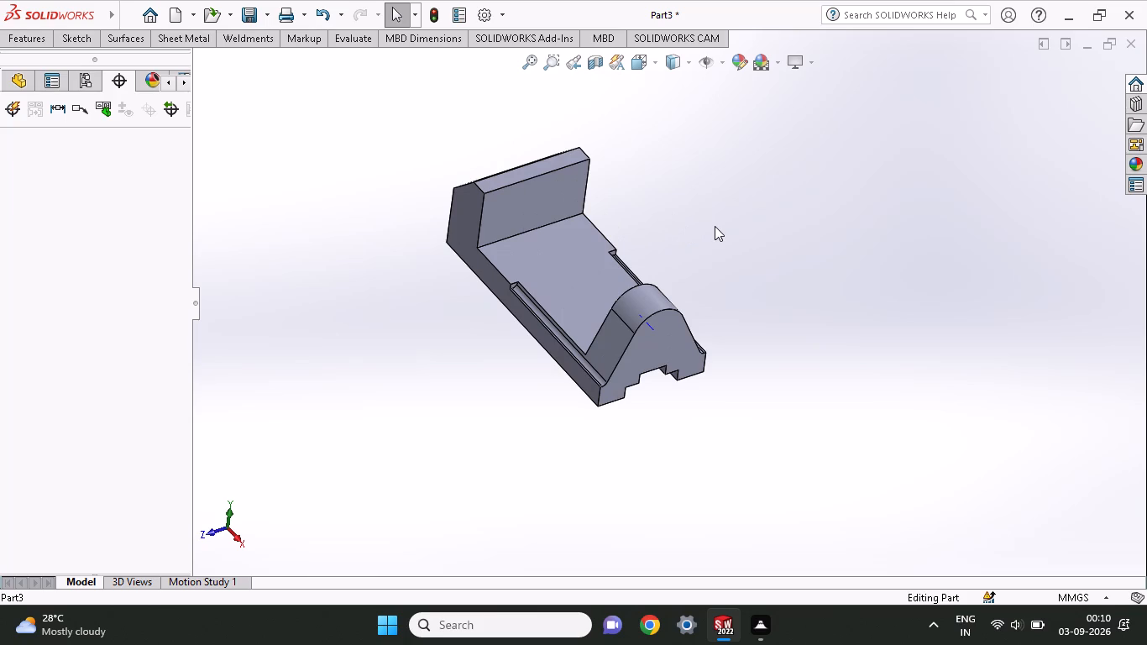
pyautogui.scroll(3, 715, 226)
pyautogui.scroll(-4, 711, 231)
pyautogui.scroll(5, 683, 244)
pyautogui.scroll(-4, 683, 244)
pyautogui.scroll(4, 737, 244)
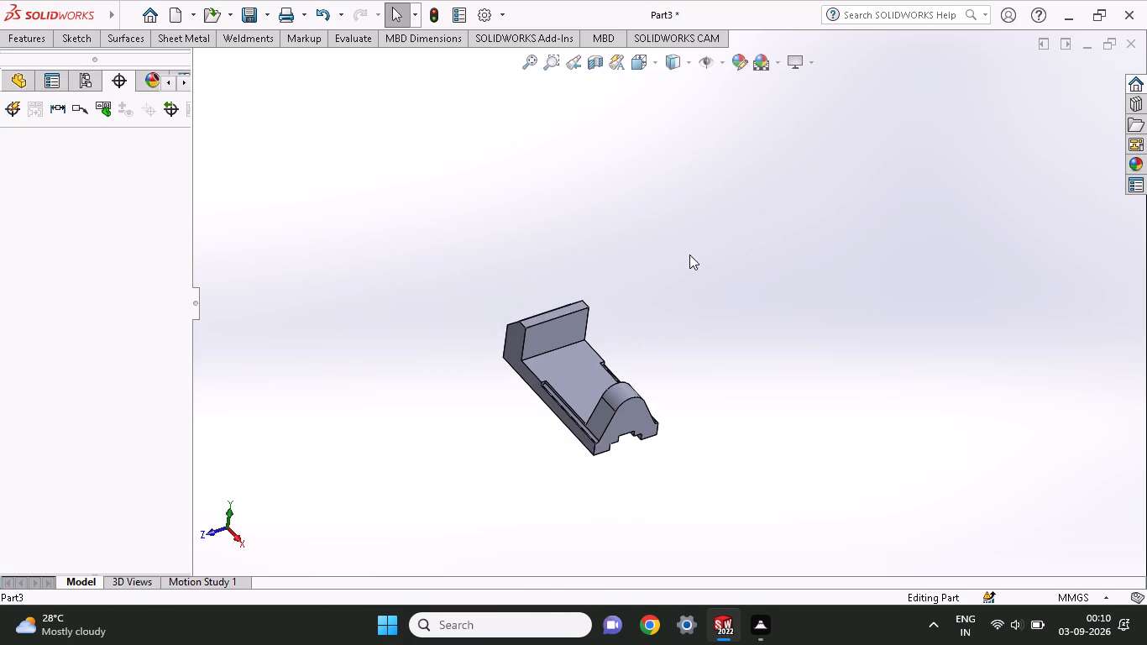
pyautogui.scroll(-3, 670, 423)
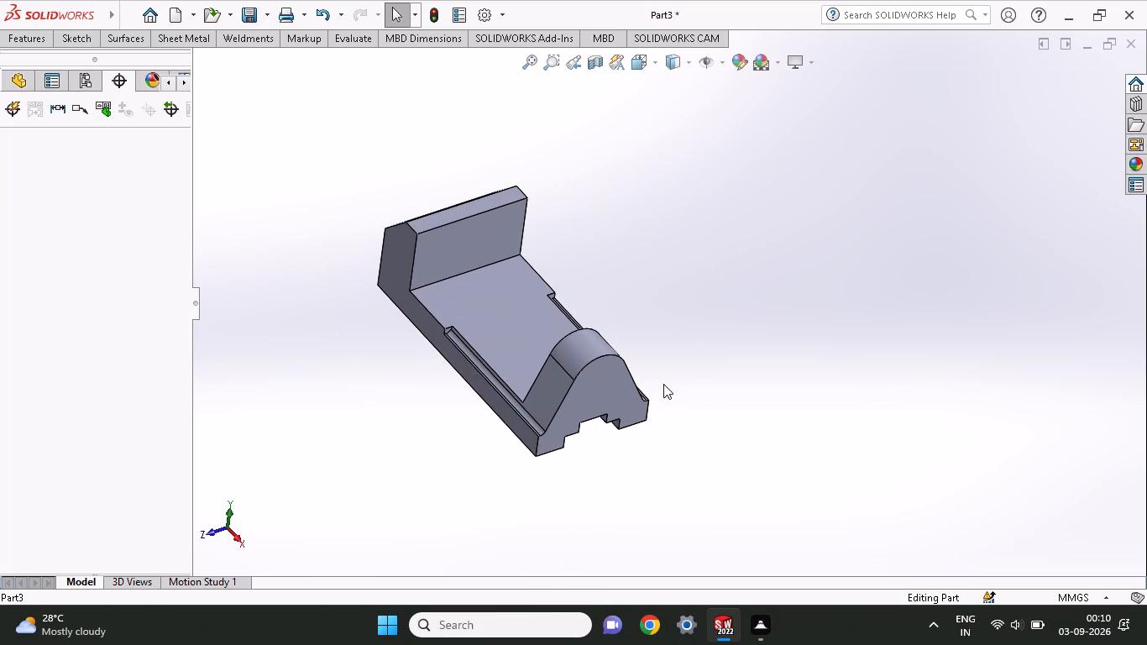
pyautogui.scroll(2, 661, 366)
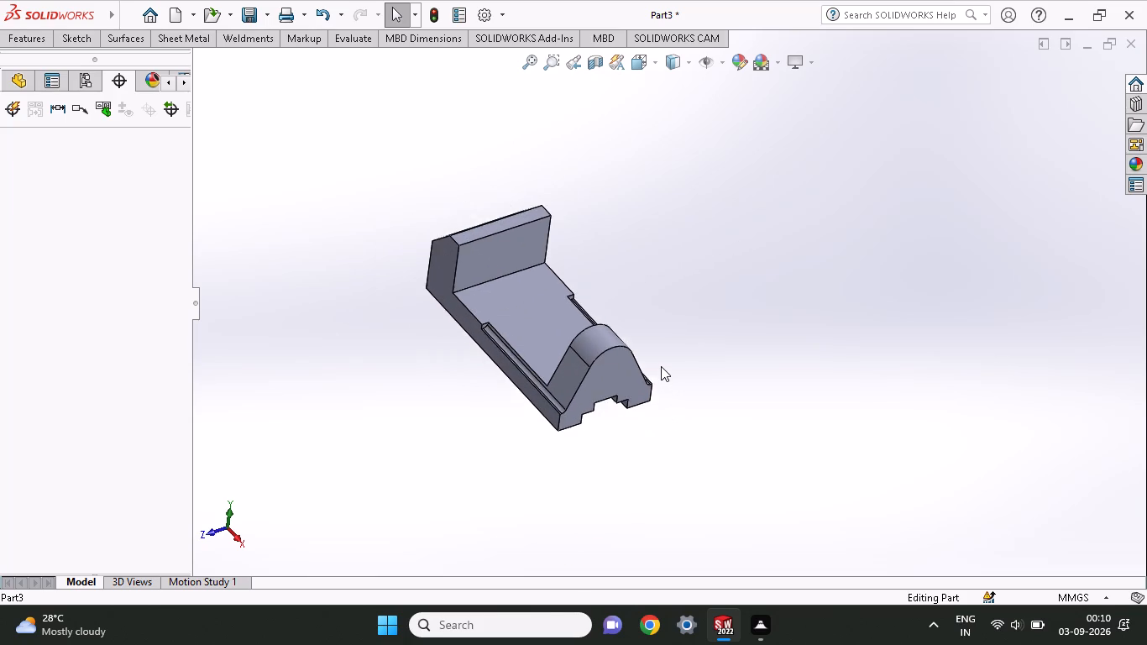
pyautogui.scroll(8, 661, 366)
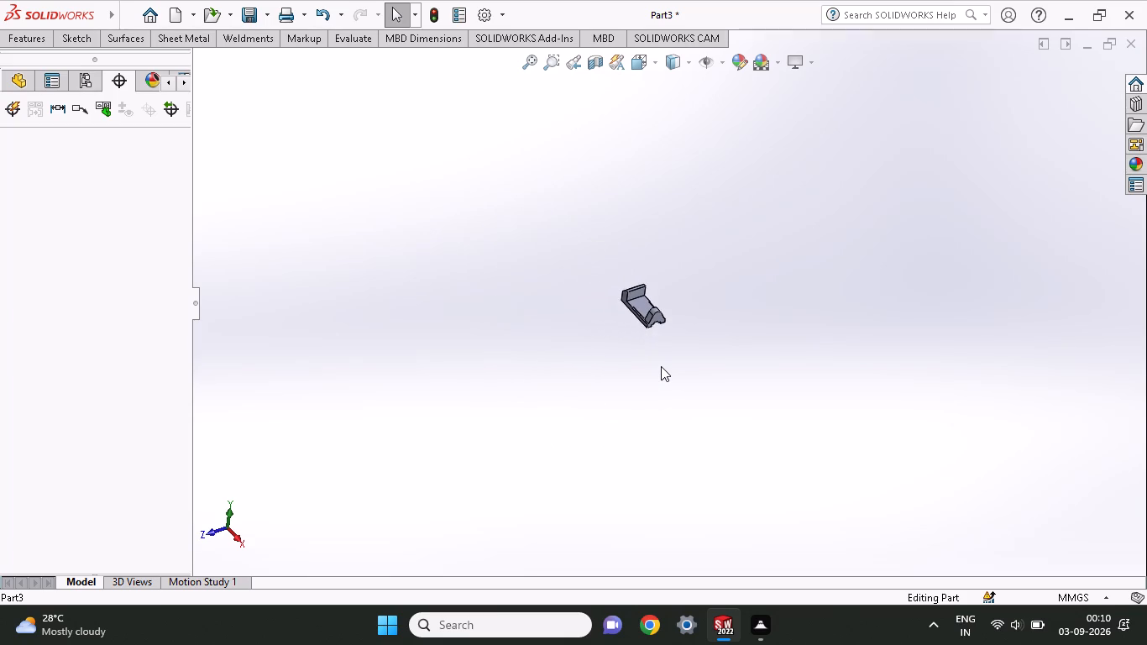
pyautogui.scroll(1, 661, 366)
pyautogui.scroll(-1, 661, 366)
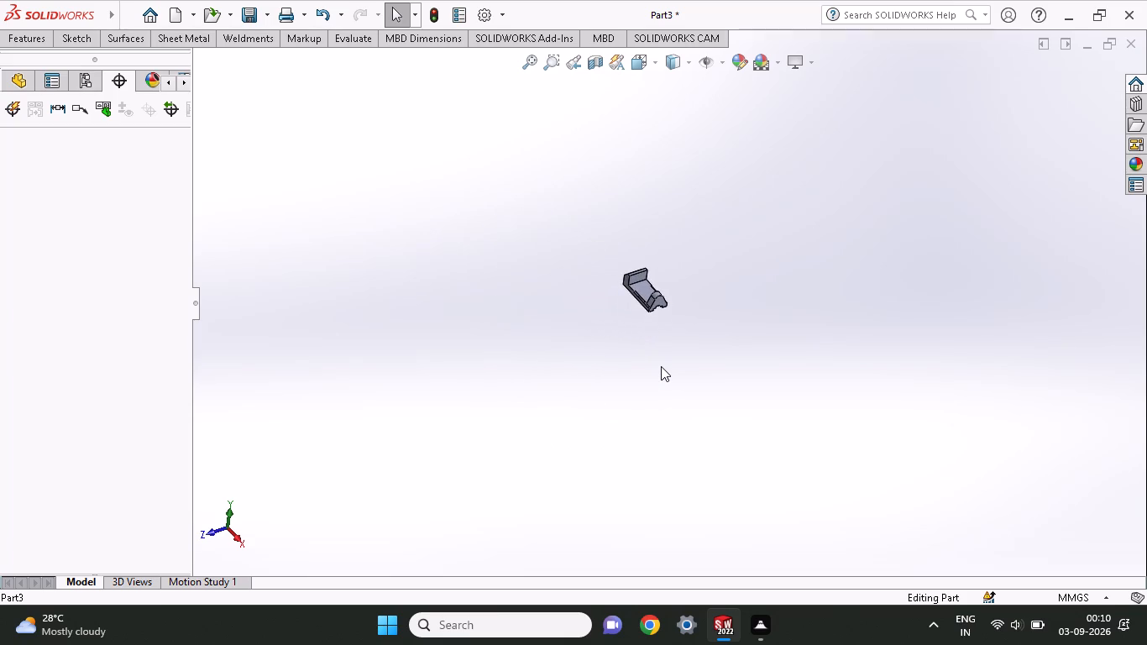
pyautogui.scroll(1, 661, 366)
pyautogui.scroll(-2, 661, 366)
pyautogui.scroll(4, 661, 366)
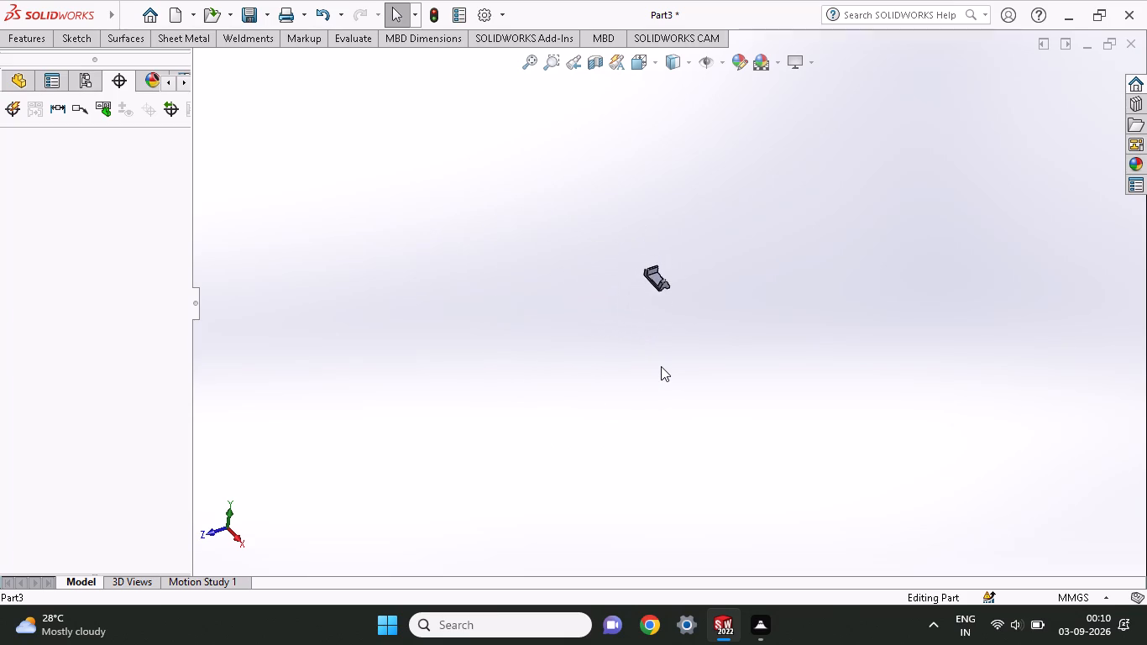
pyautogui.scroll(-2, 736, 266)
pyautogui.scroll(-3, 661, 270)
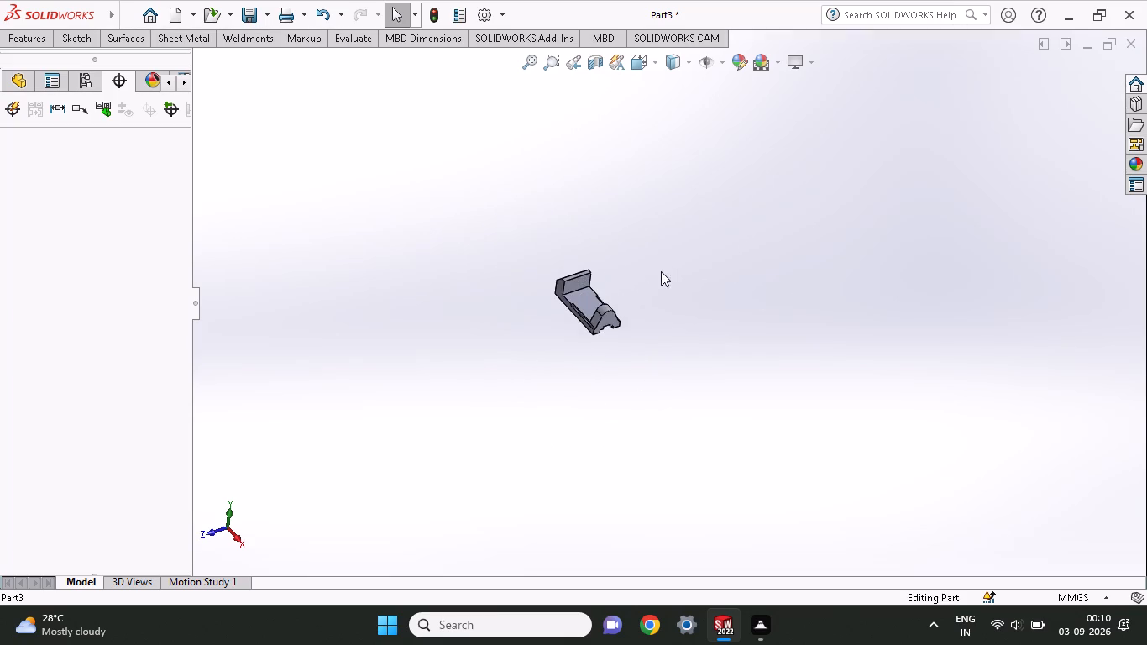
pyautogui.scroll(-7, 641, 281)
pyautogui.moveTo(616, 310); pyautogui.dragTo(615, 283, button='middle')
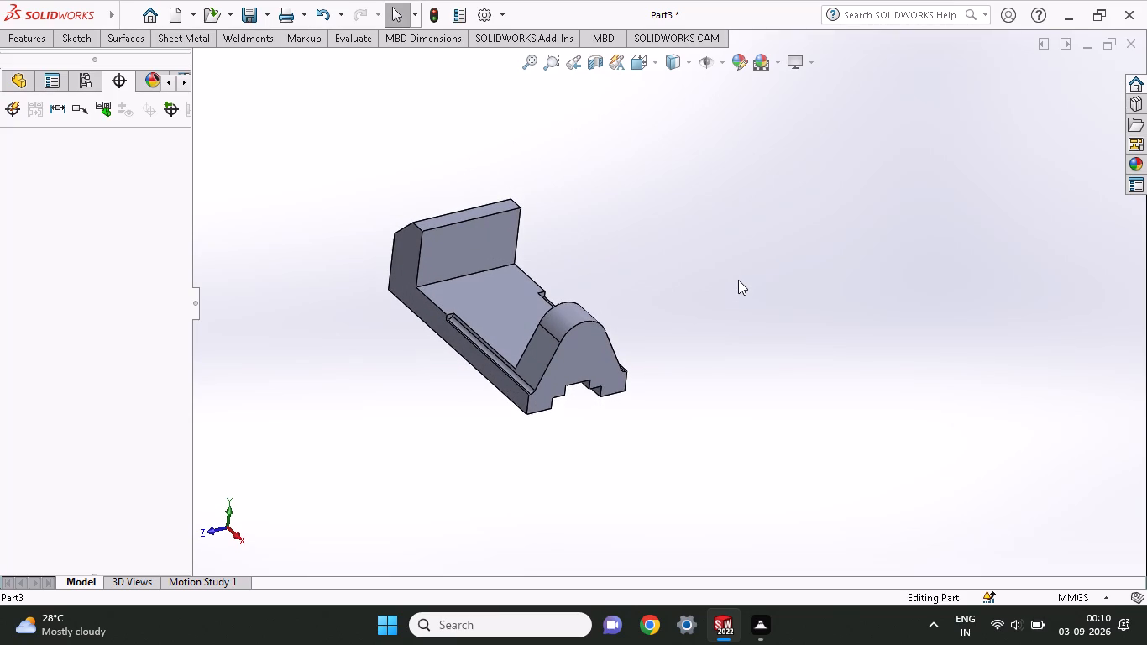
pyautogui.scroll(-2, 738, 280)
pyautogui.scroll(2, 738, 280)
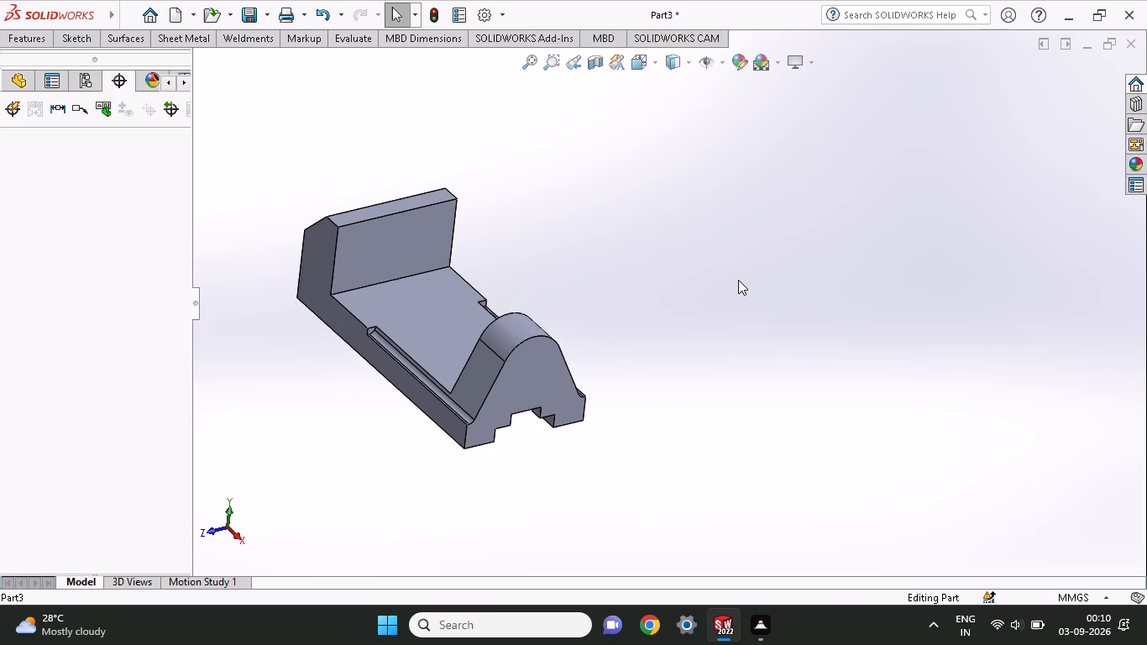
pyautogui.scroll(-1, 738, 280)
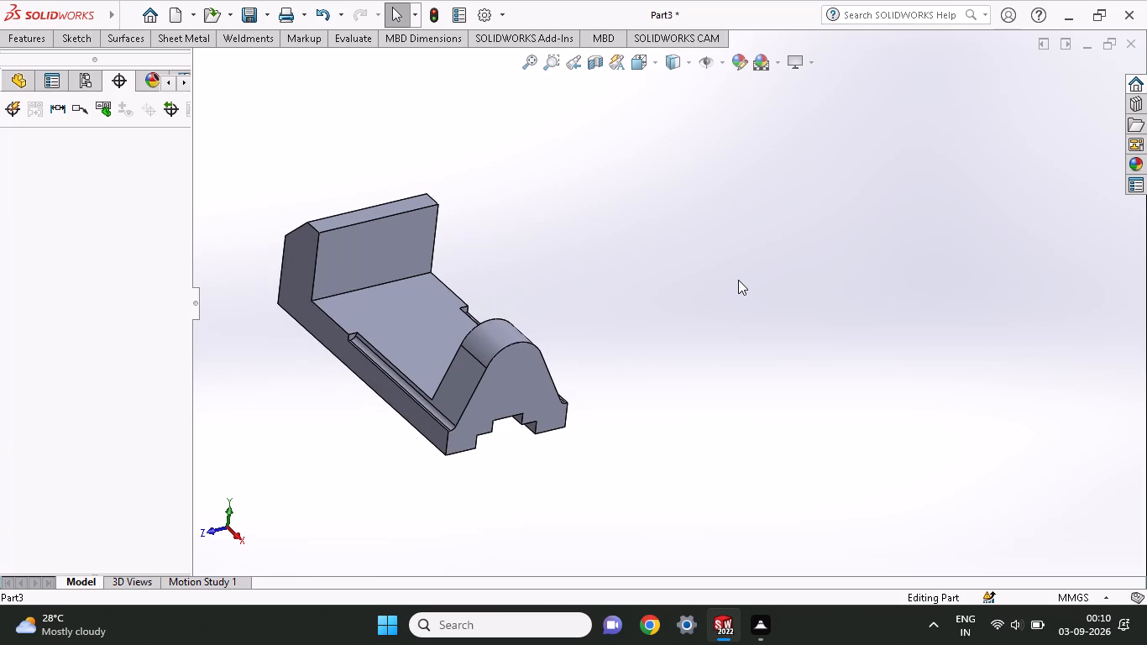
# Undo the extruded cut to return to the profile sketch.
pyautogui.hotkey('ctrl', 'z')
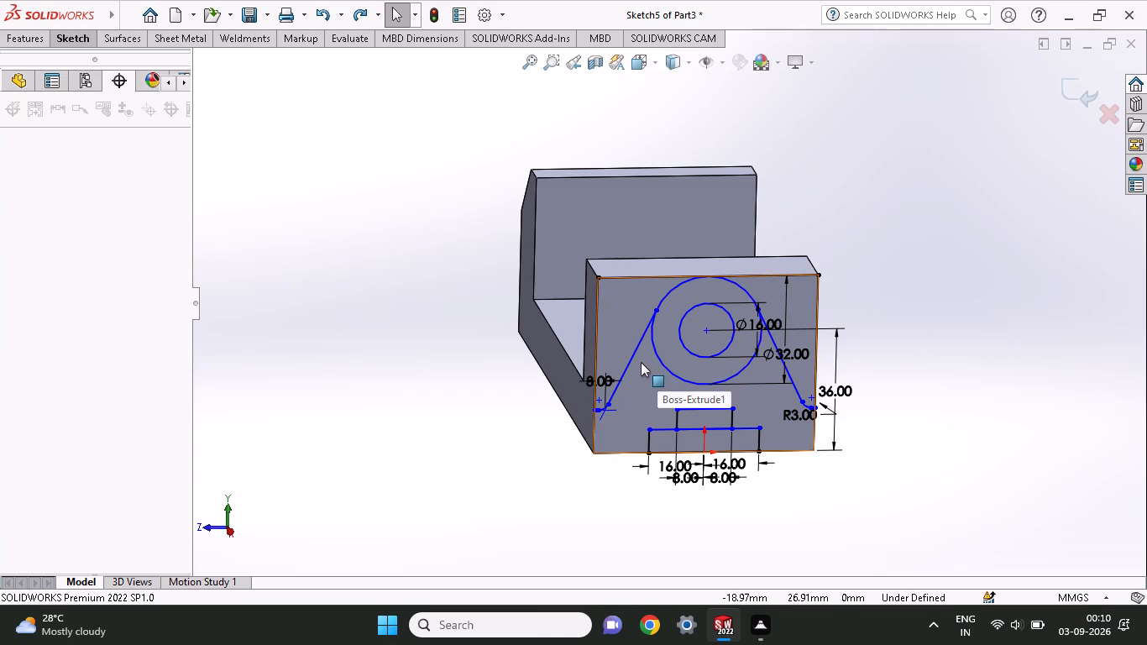
# Cut the two regions outside the sloped profile lines with a blind Extruded Cut 22 mm deep and complete it.
pyautogui.moveTo(478, 357); pyautogui.dragTo(488, 391, button='middle')
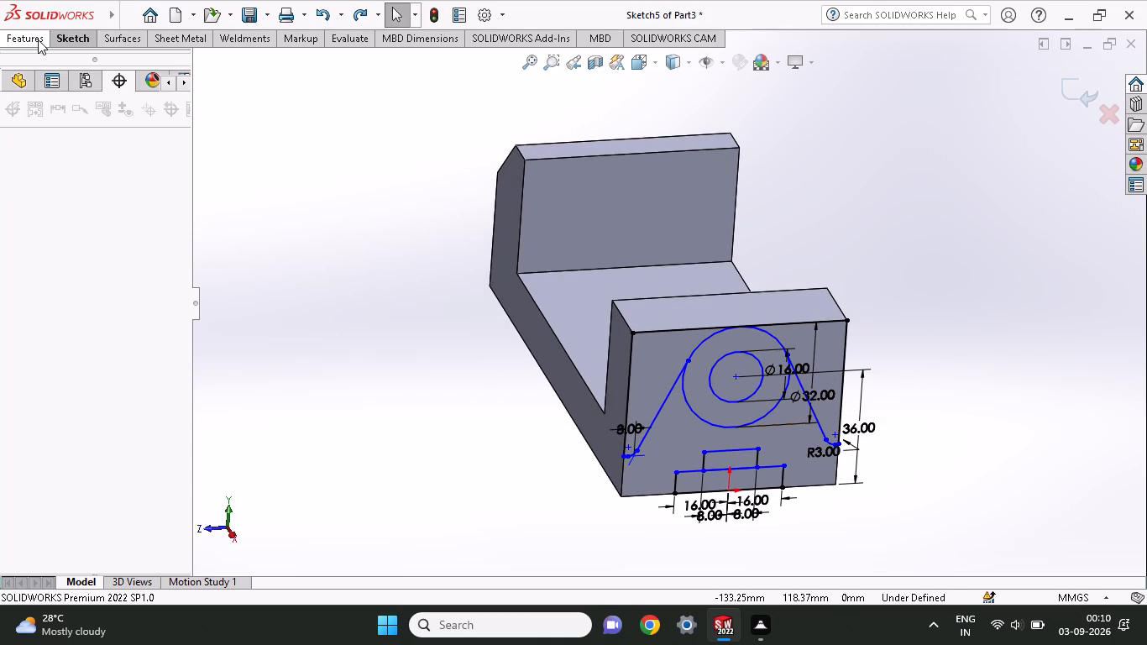
pyautogui.click(38, 39)
pyautogui.click(238, 82)
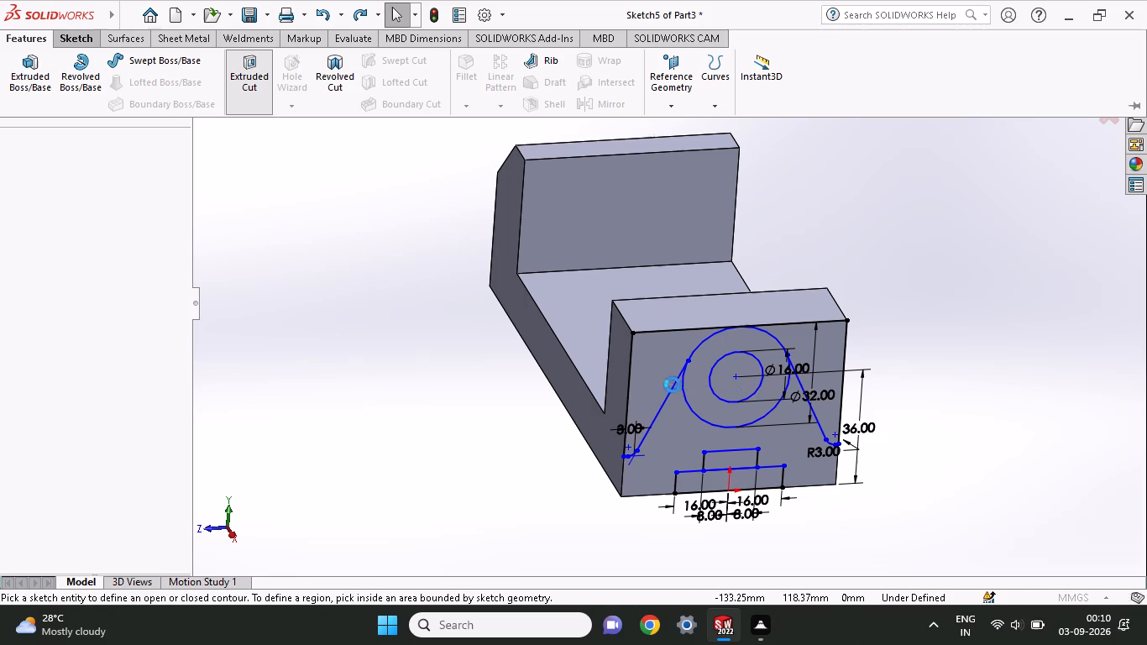
pyautogui.click(661, 379)
pyautogui.click(820, 358)
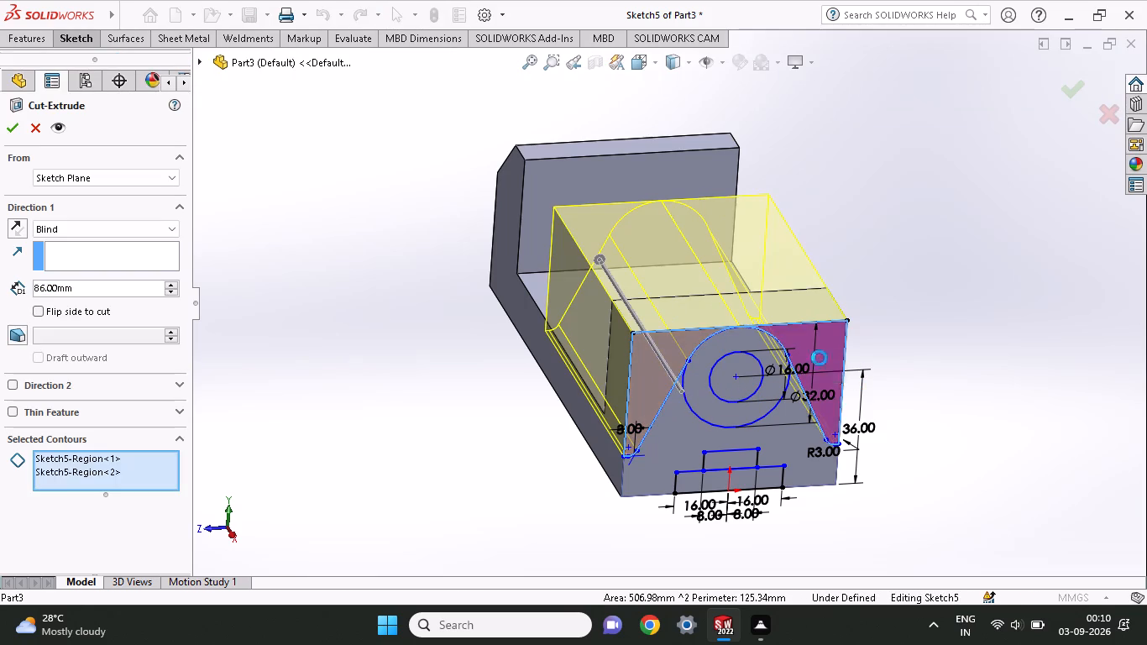
pyautogui.moveTo(465, 398); pyautogui.dragTo(535, 447, button='middle')
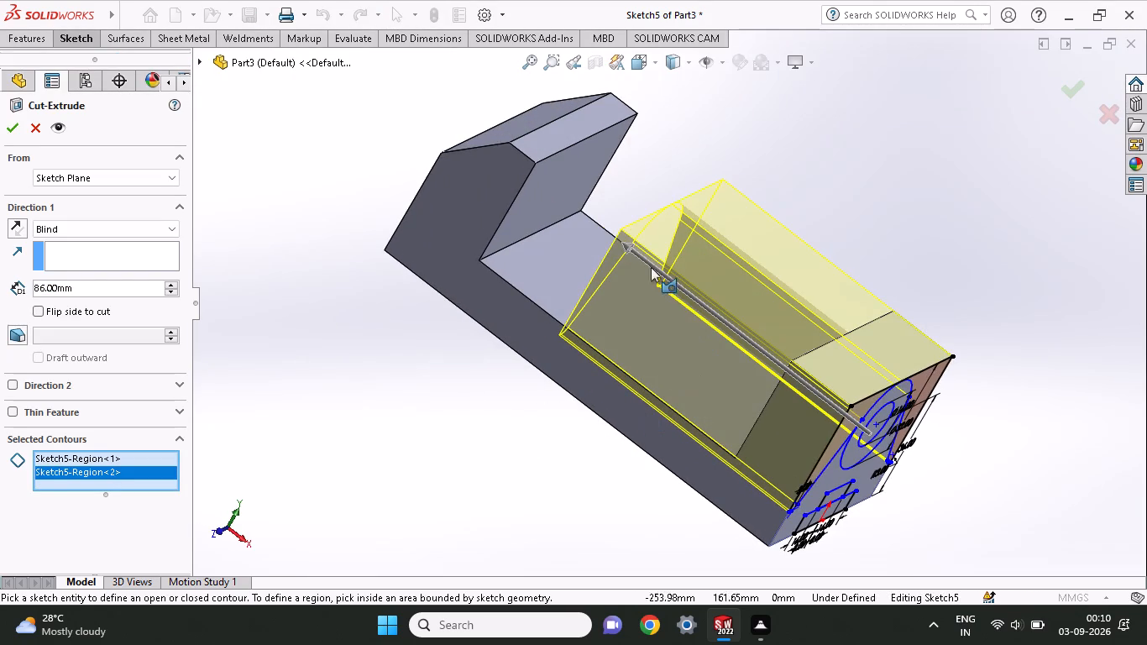
pyautogui.moveTo(624, 244); pyautogui.dragTo(776, 418)
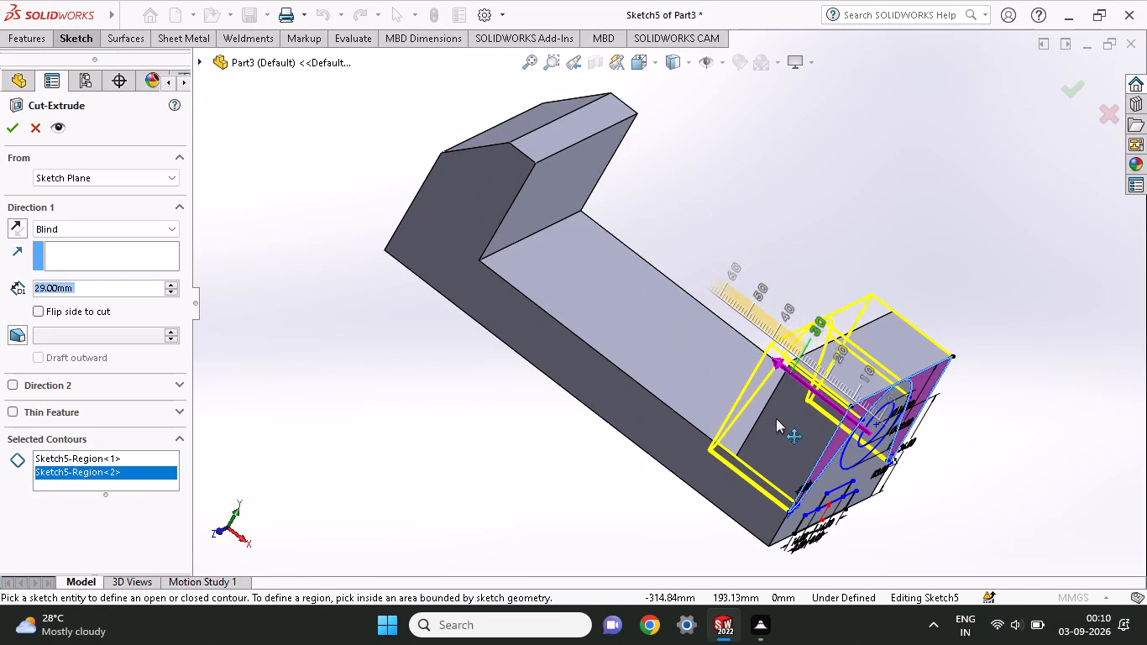
pyautogui.moveTo(776, 418); pyautogui.dragTo(787, 419)
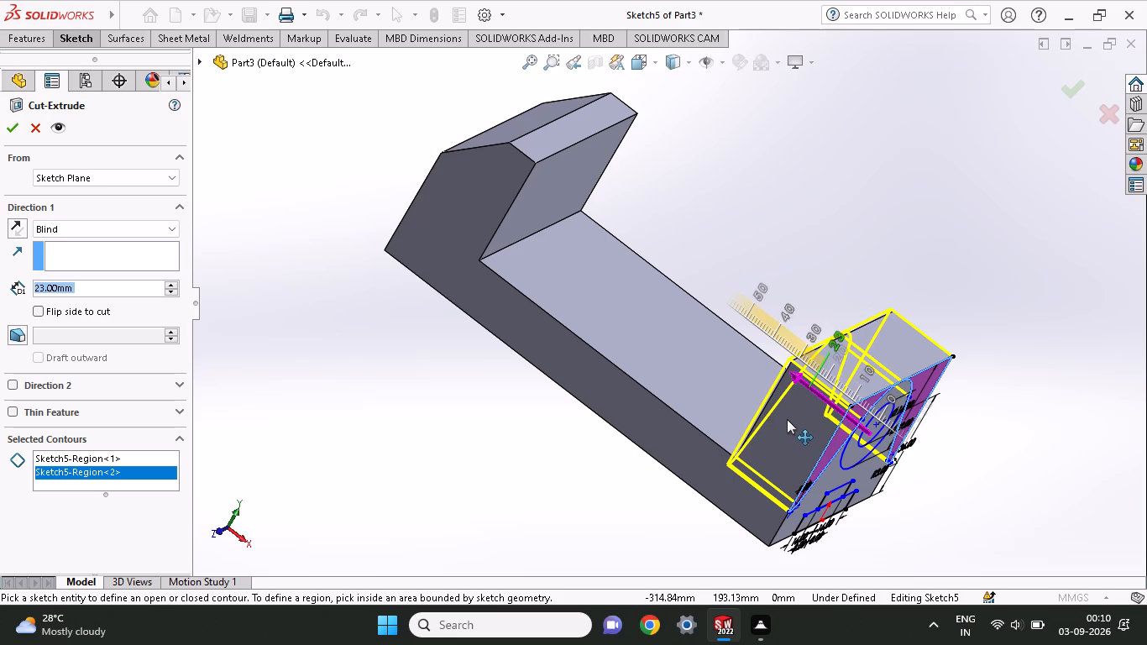
pyautogui.moveTo(787, 419); pyautogui.dragTo(794, 432)
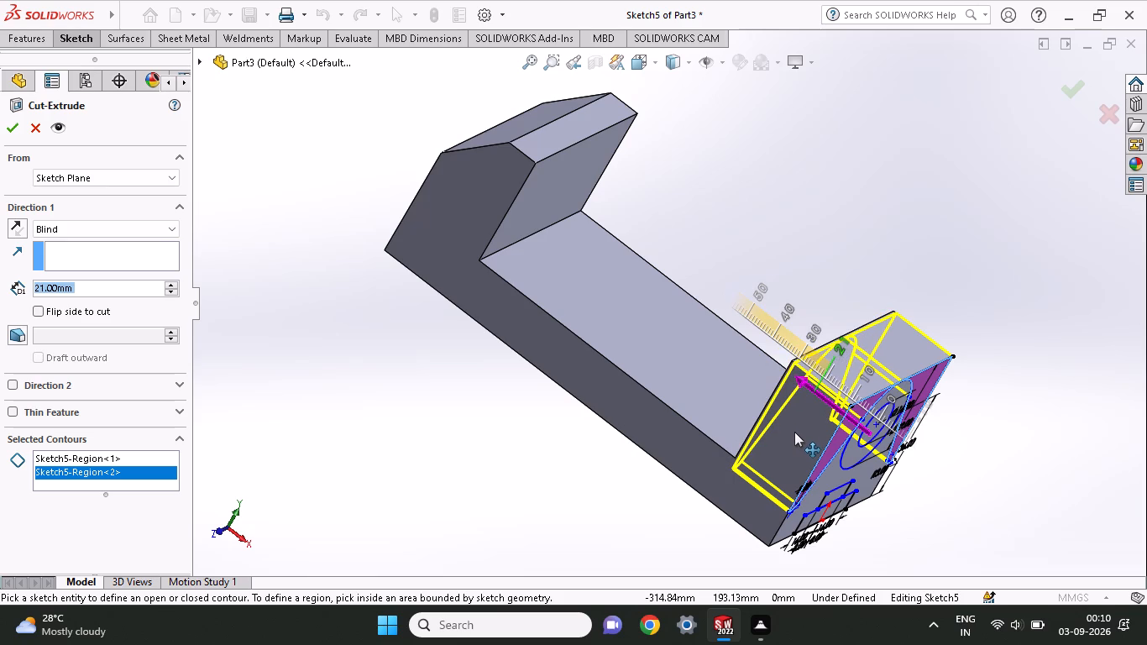
pyautogui.moveTo(794, 432); pyautogui.dragTo(790, 428)
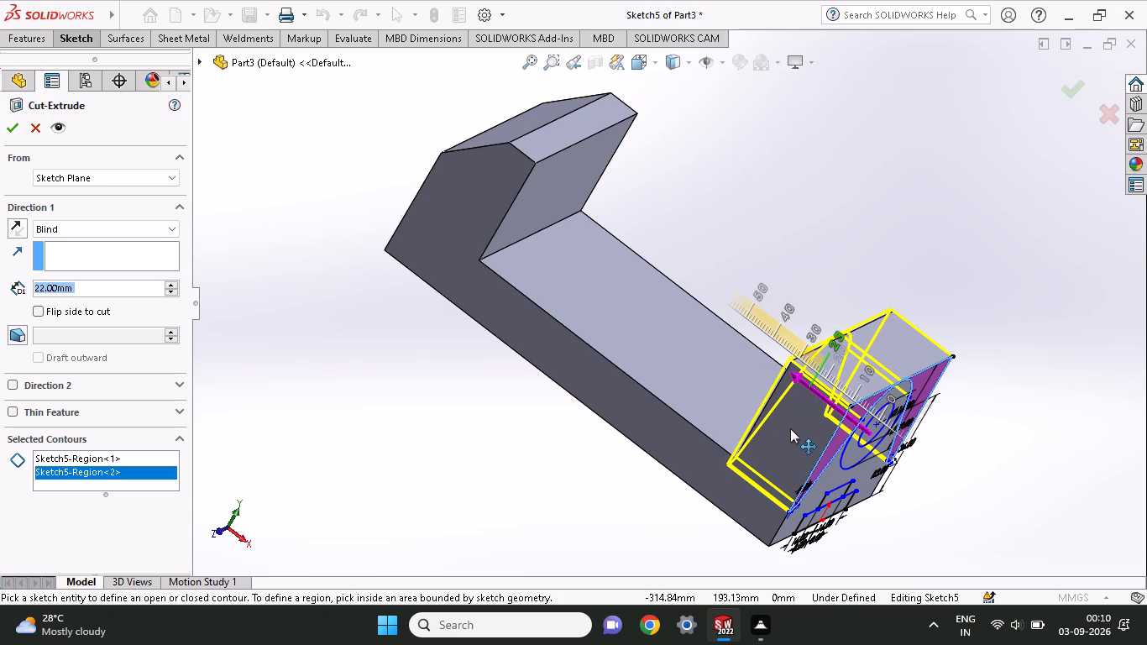
pyautogui.moveTo(790, 428); pyautogui.dragTo(791, 428)
pyautogui.scroll(3, 1005, 249)
pyautogui.moveTo(1040, 380); pyautogui.dragTo(1042, 385, button='middle')
pyautogui.scroll(-1, 1040, 380)
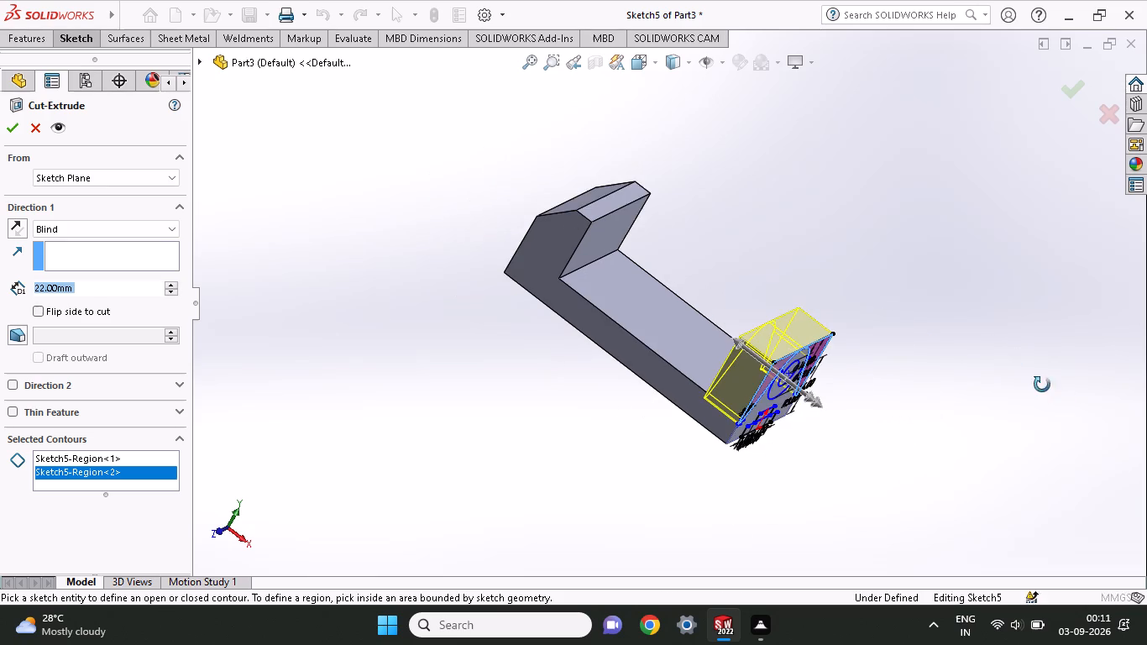
pyautogui.moveTo(1042, 385); pyautogui.dragTo(1061, 417, button='middle')
pyautogui.scroll(-5, 1059, 406)
pyautogui.scroll(3, 519, 298)
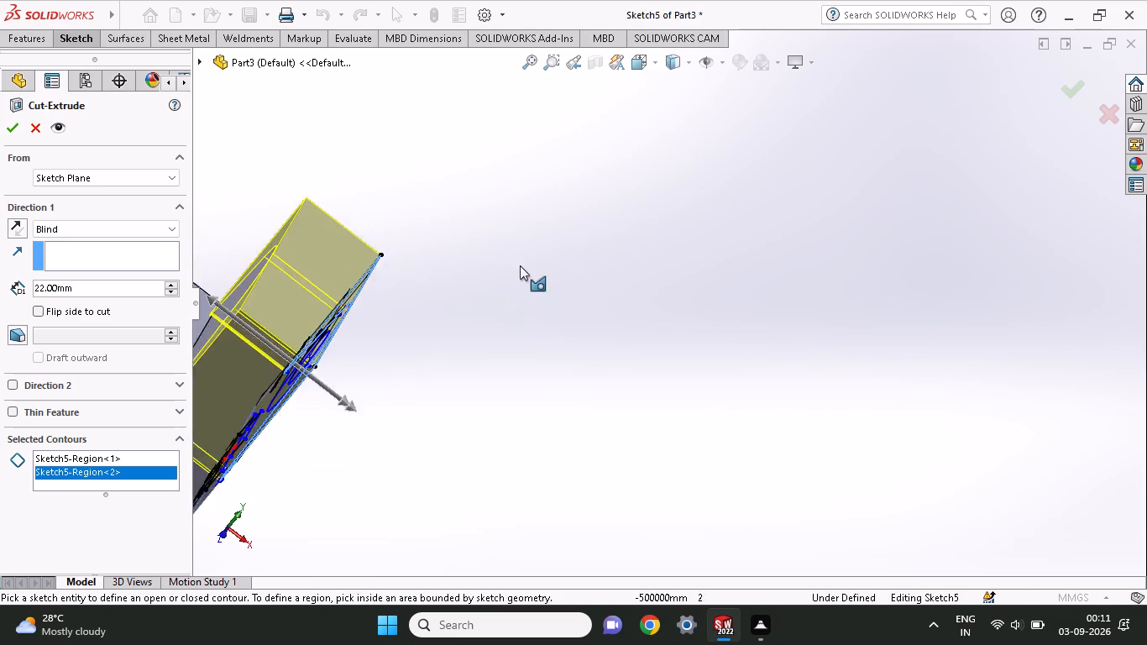
pyautogui.scroll(3, 520, 265)
pyautogui.click(8, 129)
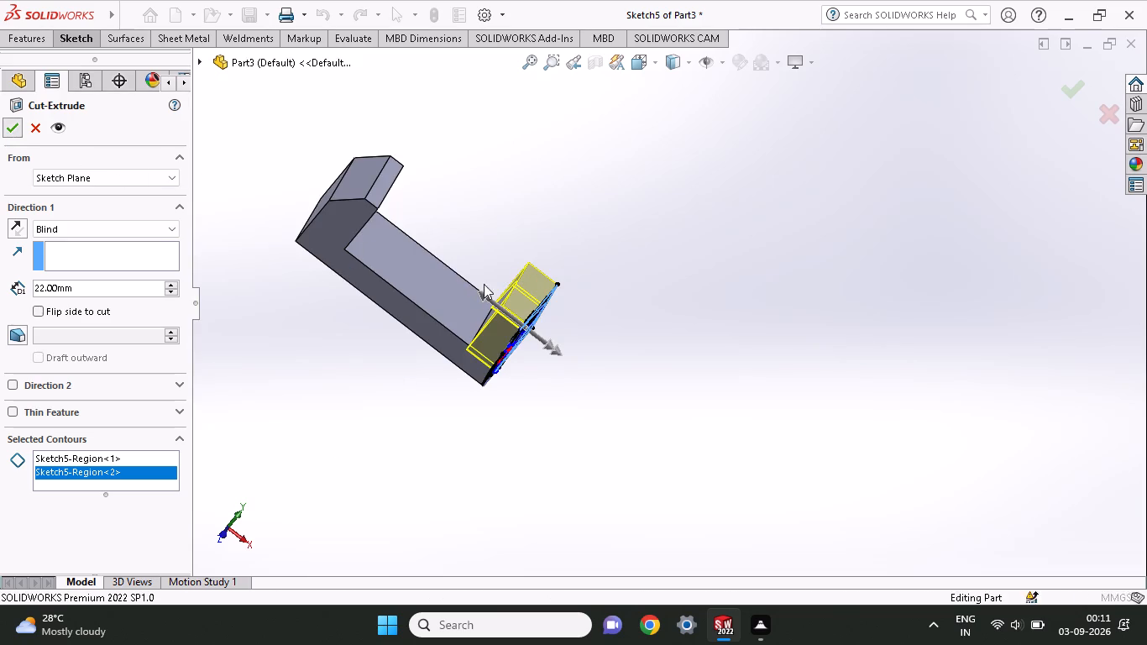
# Examine the rounded upright and the small grooves beside it along the base edges.
pyautogui.moveTo(647, 326); pyautogui.dragTo(559, 356, button='middle')
pyautogui.scroll(-1, 647, 326)
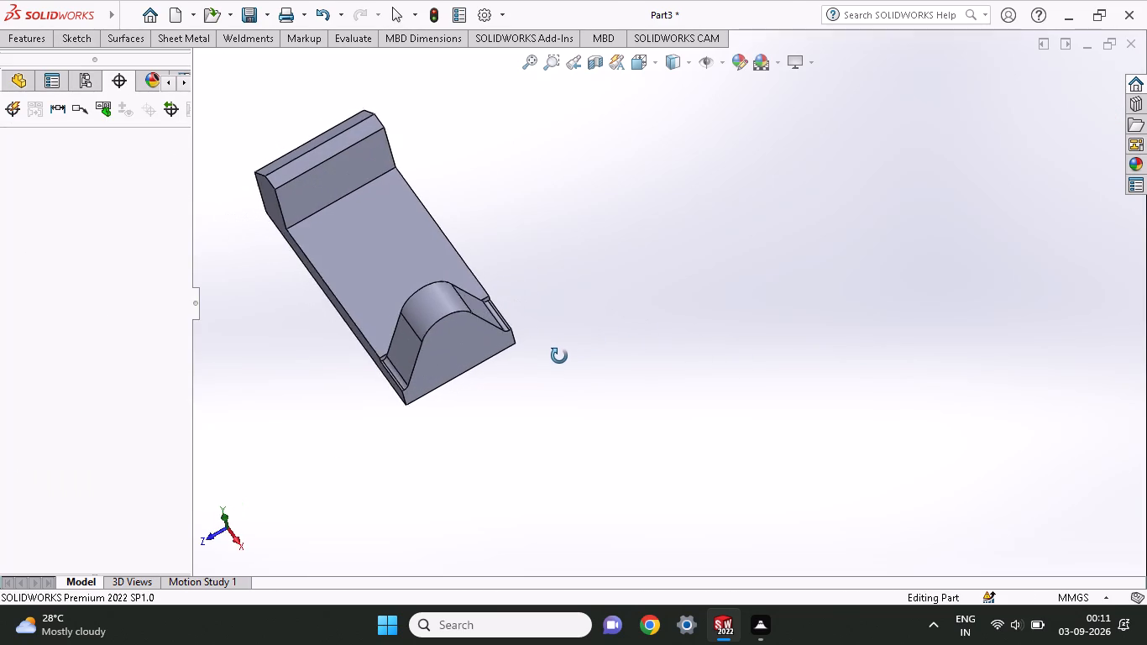
pyautogui.moveTo(559, 356); pyautogui.dragTo(567, 310, button='middle')
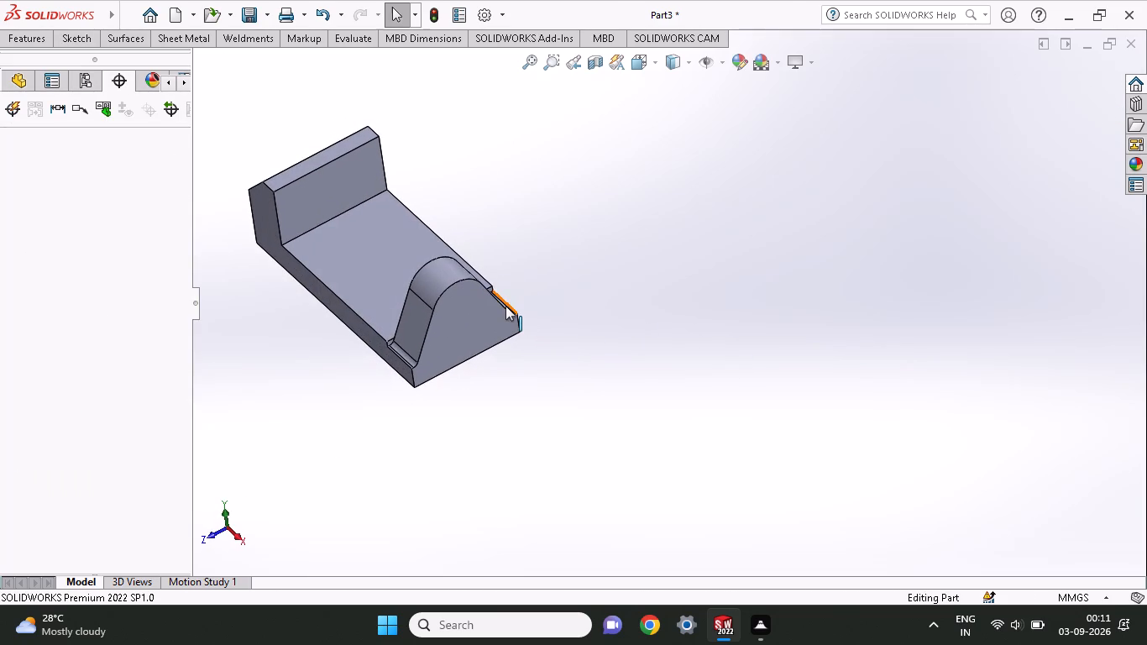
pyautogui.scroll(4, 568, 322)
pyautogui.scroll(-4, 573, 306)
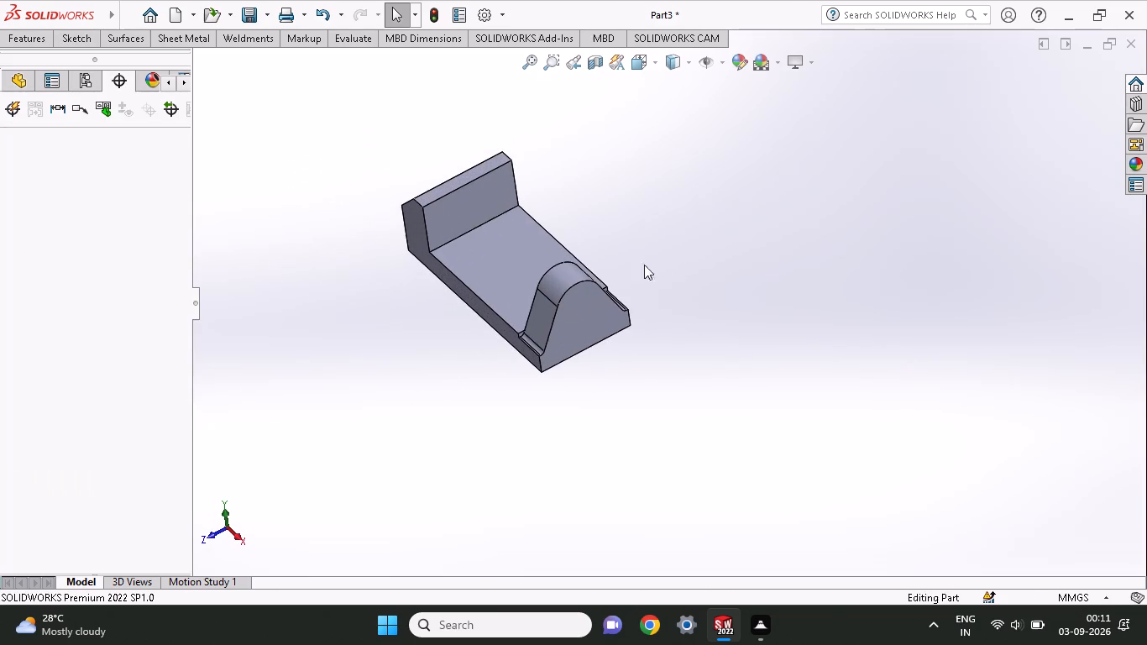
pyautogui.scroll(-1, 668, 252)
pyautogui.moveTo(683, 229); pyautogui.dragTo(693, 205, button='middle')
pyautogui.scroll(-2, 679, 260)
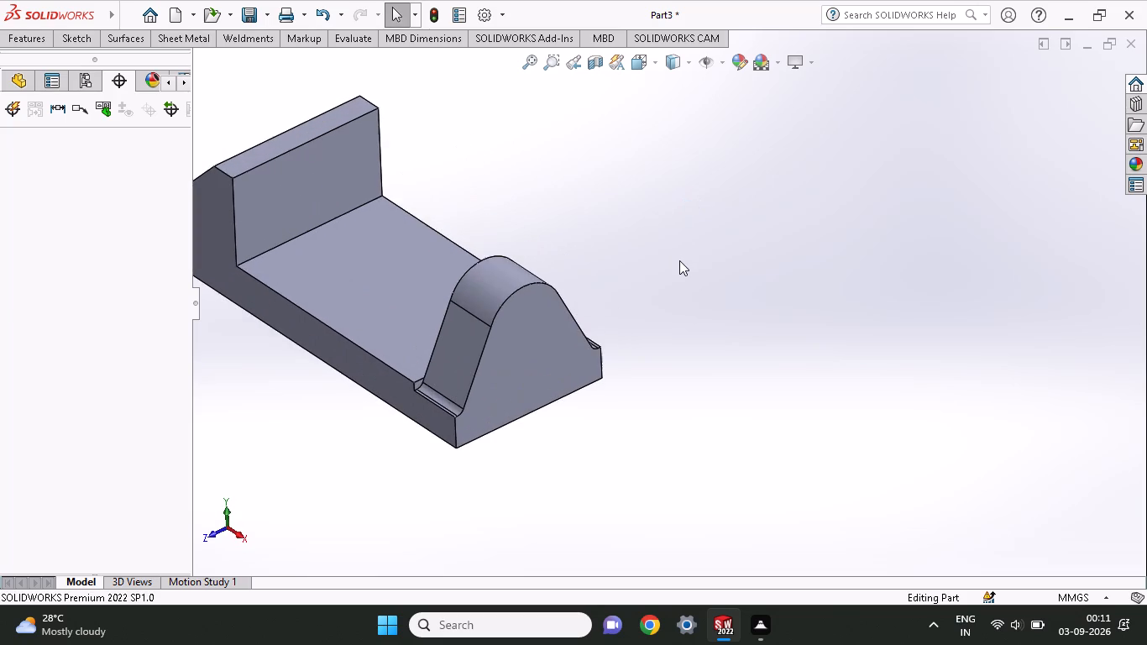
pyautogui.scroll(2, 679, 260)
pyautogui.scroll(-1, 679, 260)
pyautogui.scroll(-1, 601, 437)
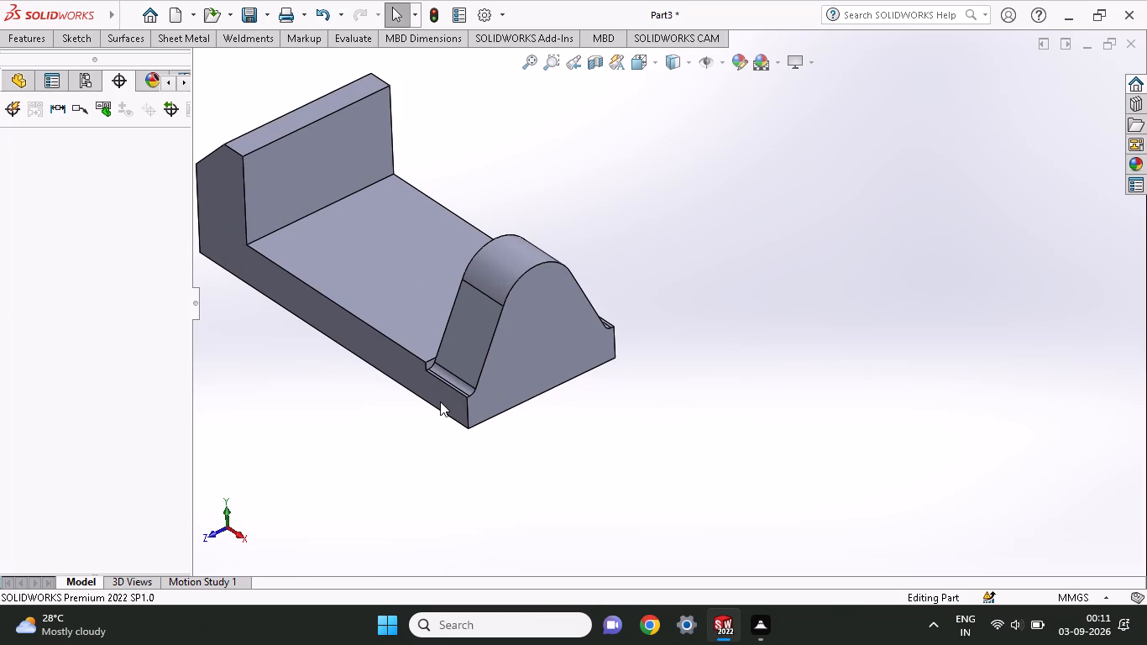
pyautogui.scroll(2, 404, 337)
pyautogui.scroll(2, 458, 202)
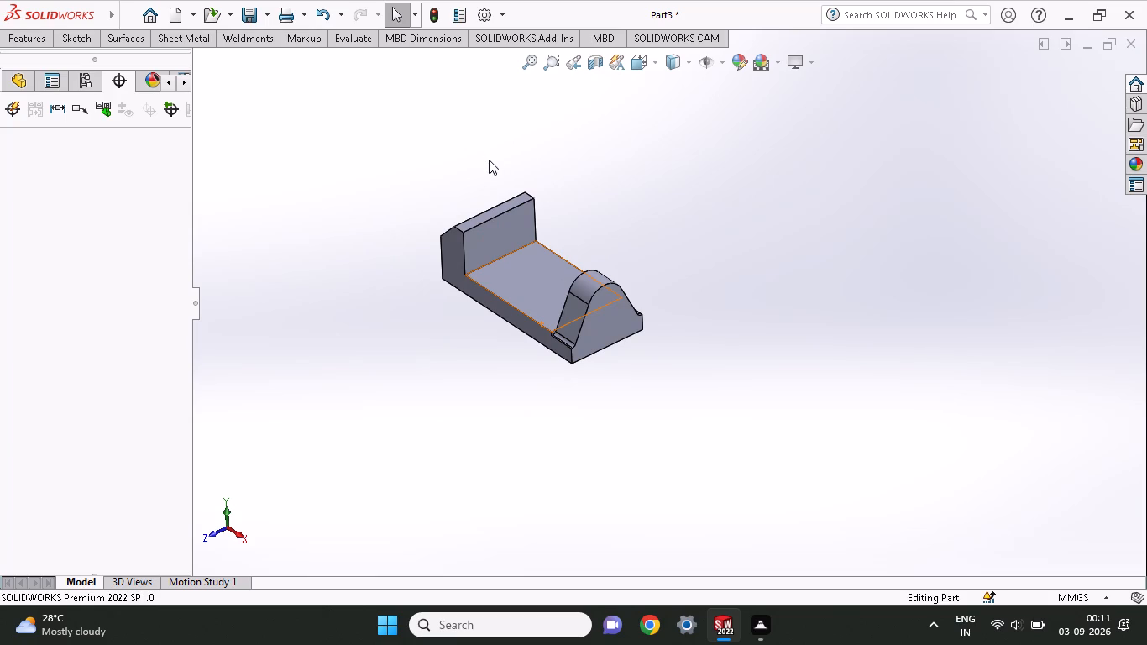
pyautogui.scroll(-2, 535, 221)
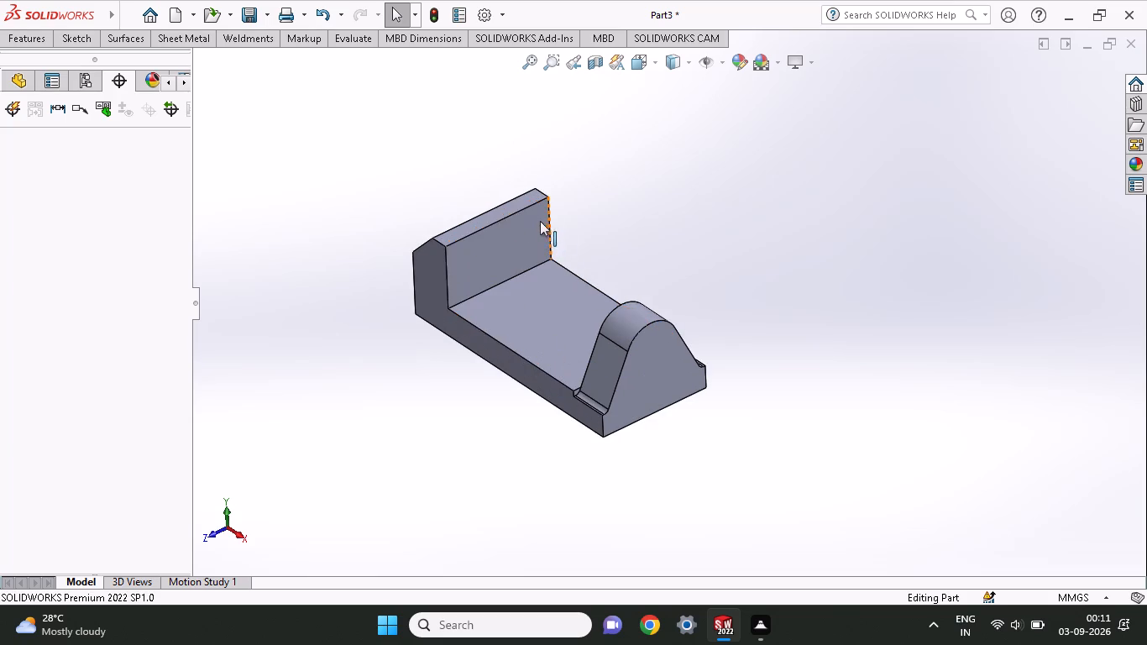
pyautogui.scroll(3, 594, 237)
pyautogui.moveTo(768, 270); pyautogui.dragTo(829, 232, button='middle')
pyautogui.scroll(-3, 671, 368)
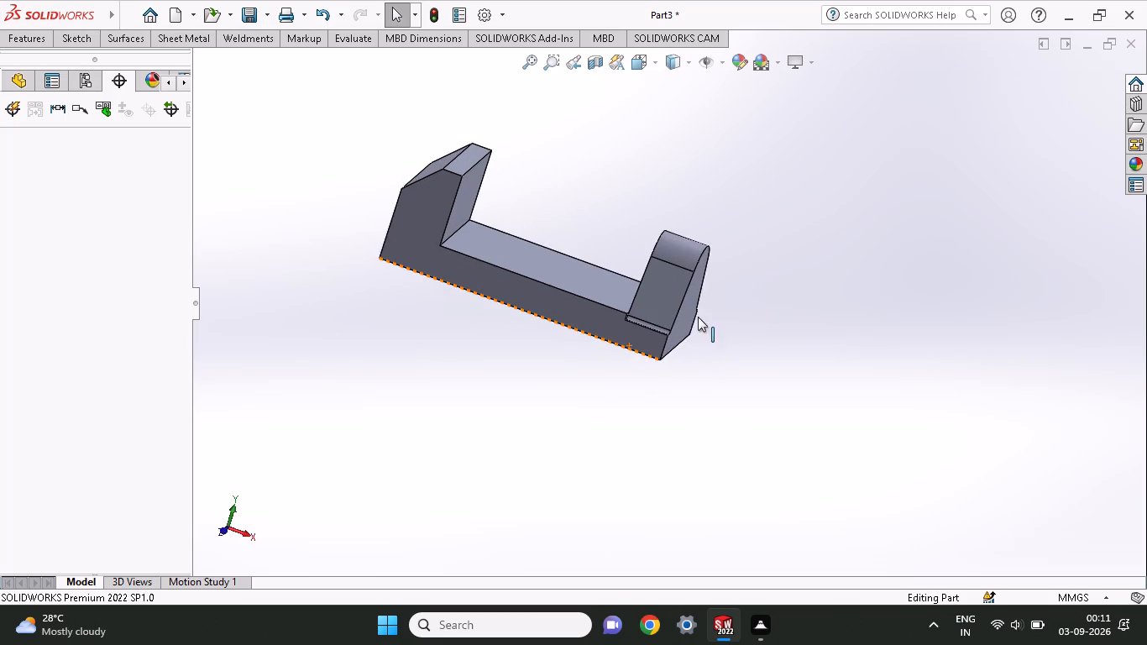
pyautogui.scroll(-4, 696, 277)
pyautogui.moveTo(696, 274); pyautogui.dragTo(642, 343, button='middle')
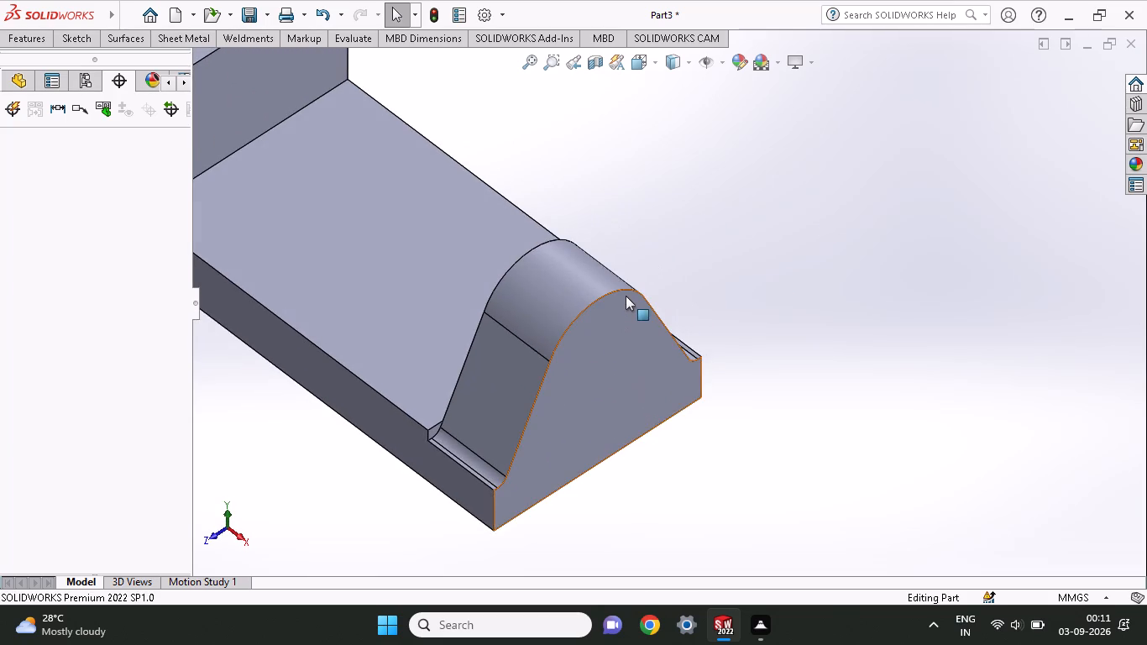
pyautogui.scroll(-2, 626, 296)
pyautogui.scroll(11, 624, 296)
pyautogui.scroll(-5, 724, 291)
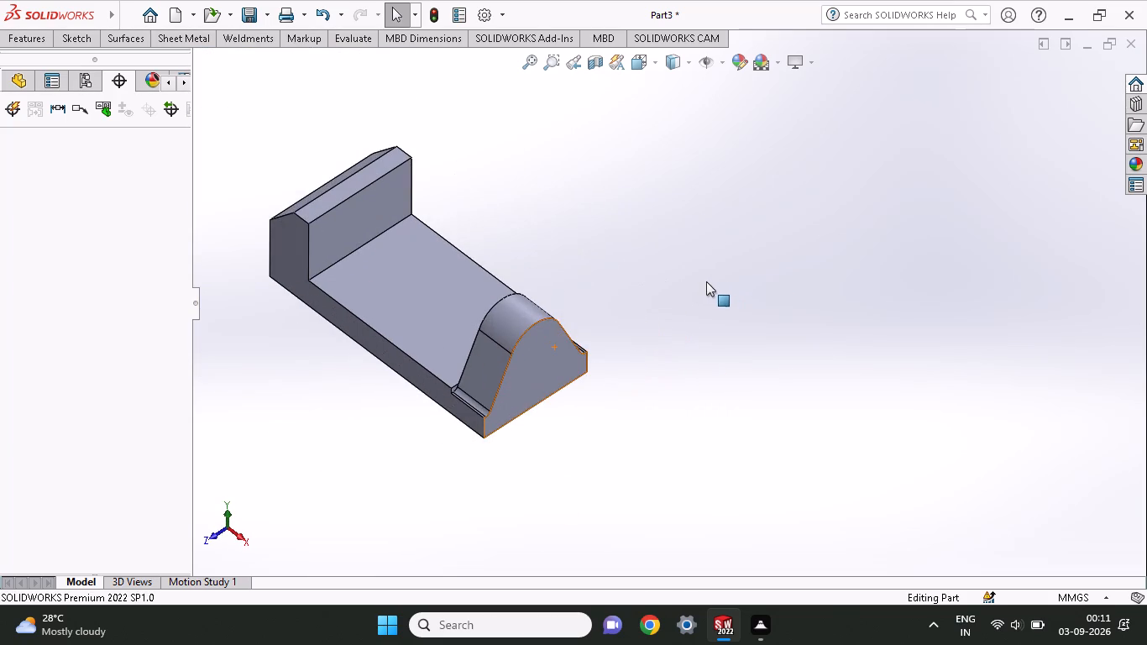
pyautogui.scroll(-2, 637, 283)
pyautogui.scroll(2, 579, 271)
# Examine the part's underside, side faces and both uprights from several directions.
pyautogui.moveTo(579, 271); pyautogui.dragTo(441, 468, button='middle')
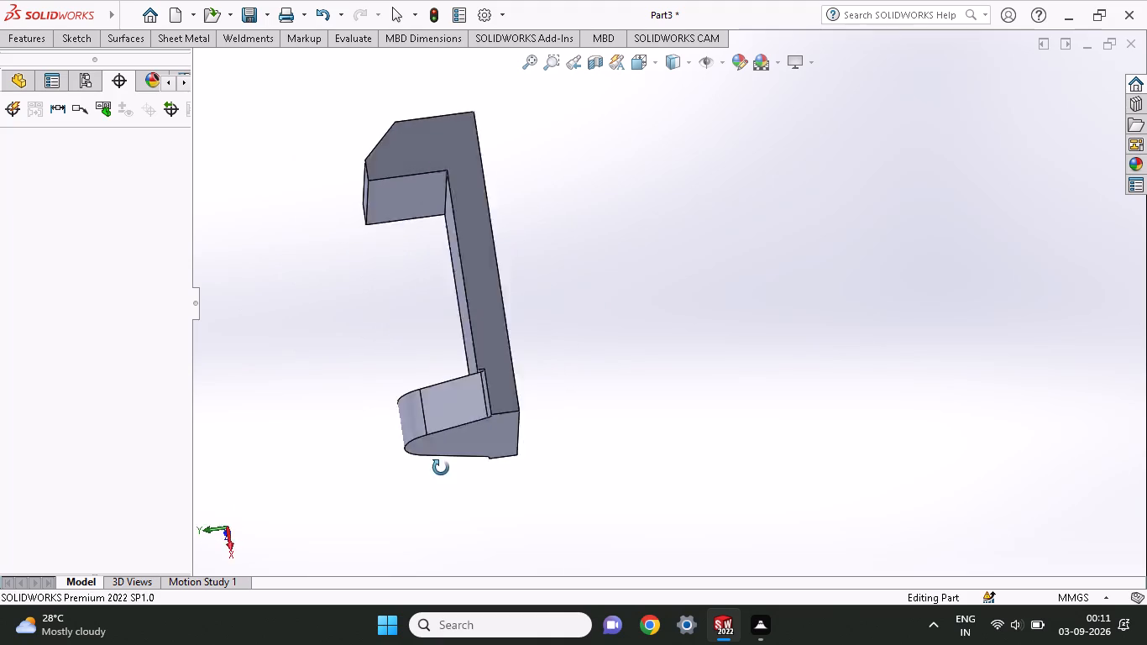
pyautogui.moveTo(441, 468); pyautogui.dragTo(791, 203, button='middle')
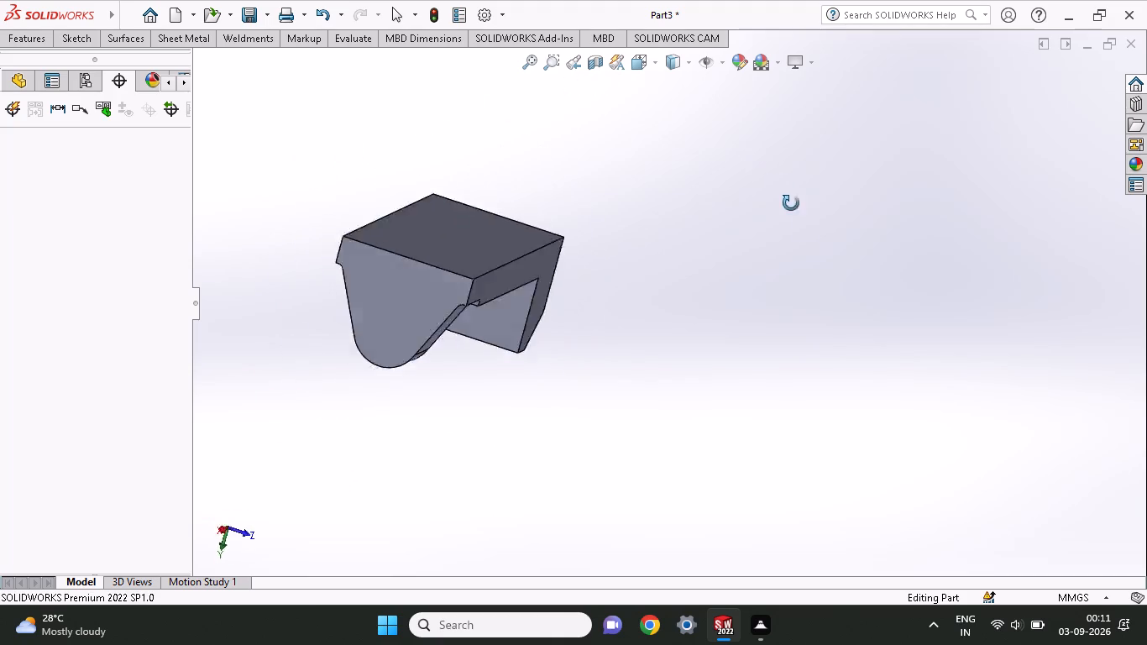
pyautogui.moveTo(791, 203); pyautogui.dragTo(835, 601, button='middle')
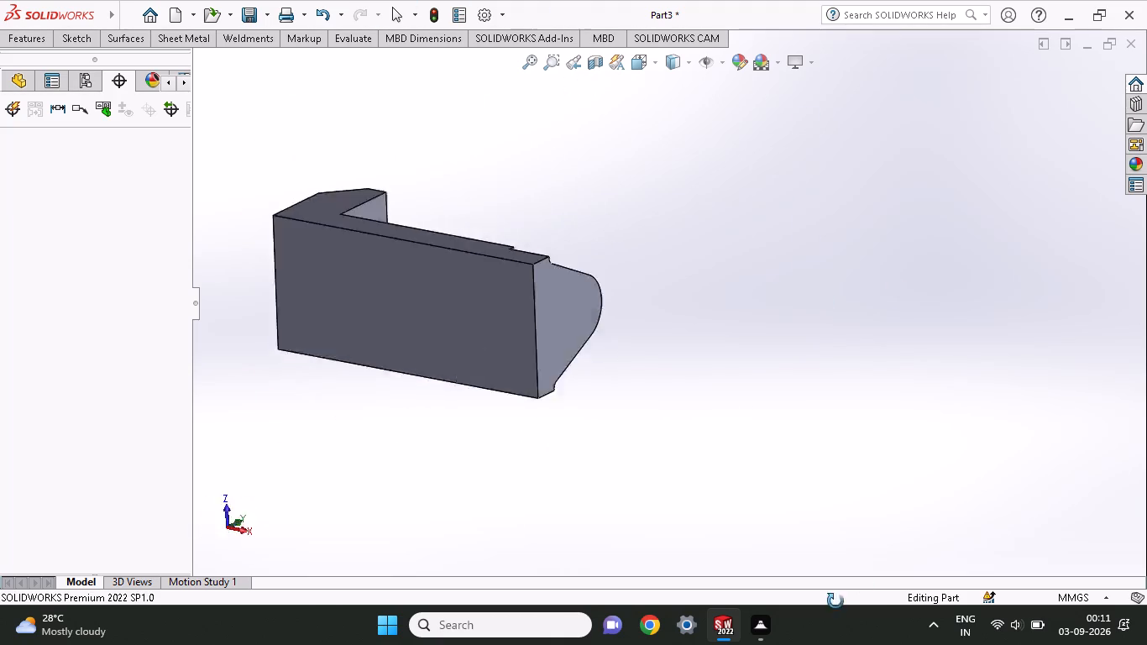
pyautogui.moveTo(835, 601); pyautogui.dragTo(374, 390, button='middle')
pyautogui.scroll(1, 624, 233)
pyautogui.moveTo(626, 233); pyautogui.dragTo(244, 336, button='middle')
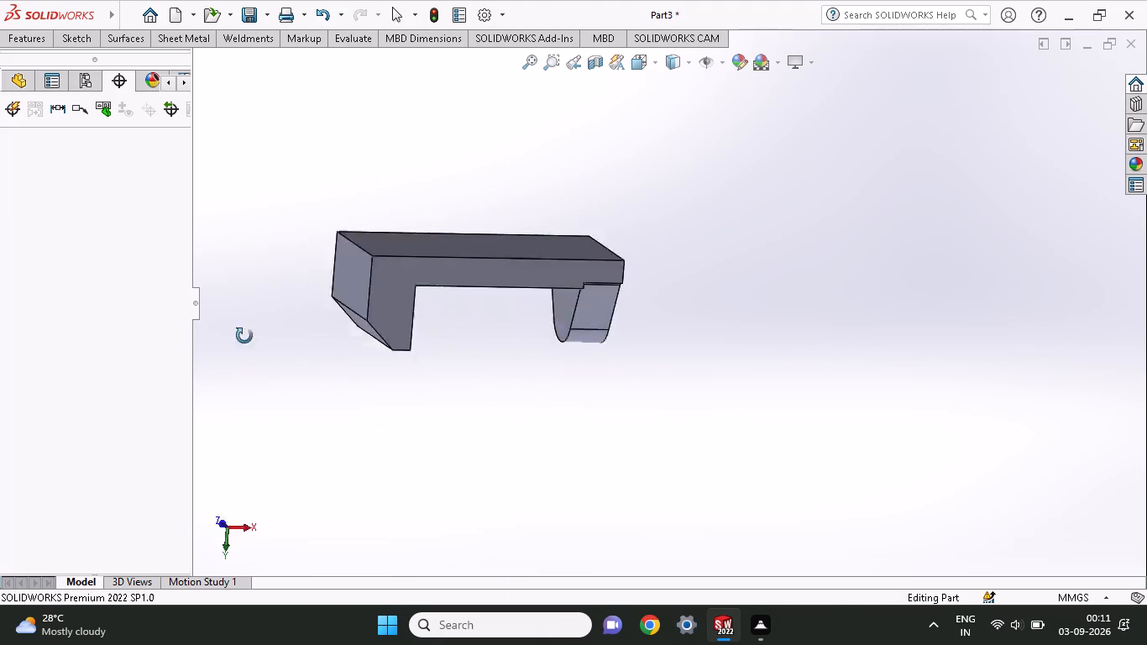
pyautogui.moveTo(244, 336); pyautogui.dragTo(493, 211, button='middle')
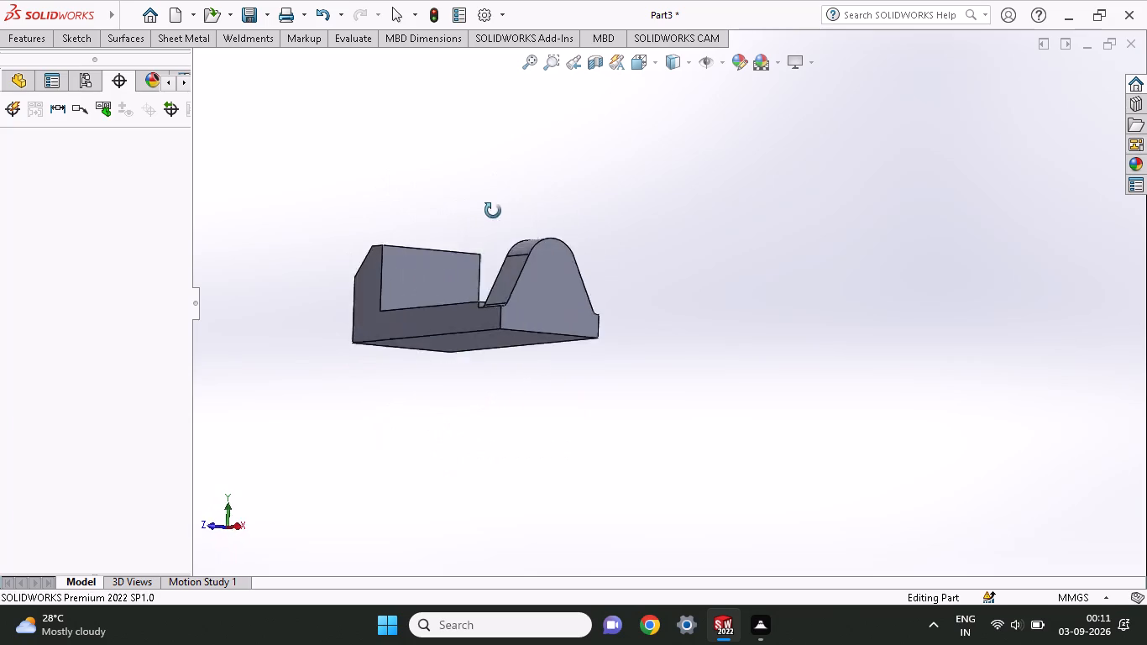
pyautogui.moveTo(493, 211); pyautogui.dragTo(482, 385, button='middle')
pyautogui.scroll(-1, 466, 379)
pyautogui.scroll(-3, 508, 305)
pyautogui.scroll(3, 508, 305)
pyautogui.scroll(-2, 508, 305)
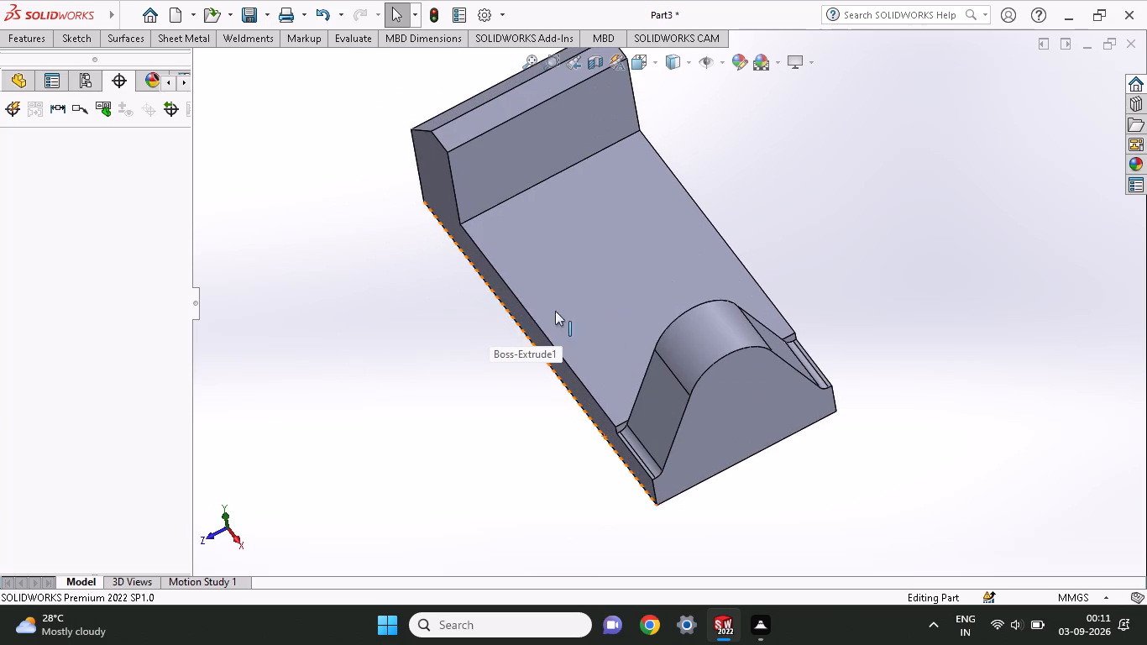
pyautogui.scroll(3, 749, 275)
pyautogui.moveTo(775, 264); pyautogui.dragTo(699, 325, button='middle')
pyautogui.scroll(-4, 699, 325)
pyautogui.scroll(4, 722, 299)
pyautogui.moveTo(723, 299); pyautogui.dragTo(838, 249, button='middle')
pyautogui.scroll(-3, 838, 249)
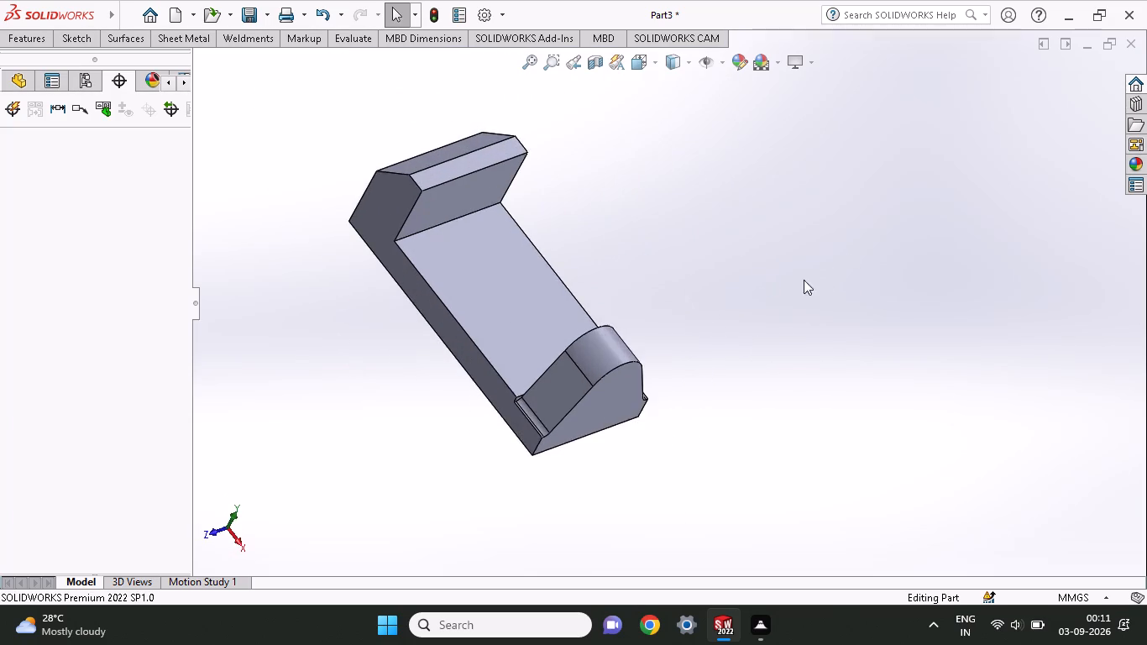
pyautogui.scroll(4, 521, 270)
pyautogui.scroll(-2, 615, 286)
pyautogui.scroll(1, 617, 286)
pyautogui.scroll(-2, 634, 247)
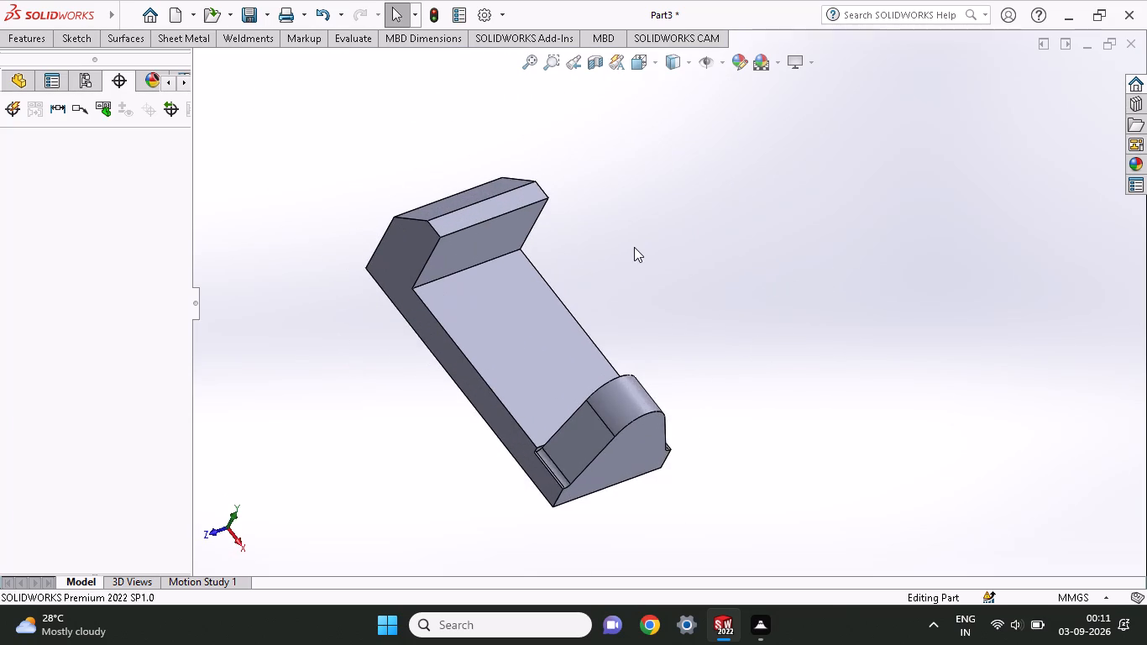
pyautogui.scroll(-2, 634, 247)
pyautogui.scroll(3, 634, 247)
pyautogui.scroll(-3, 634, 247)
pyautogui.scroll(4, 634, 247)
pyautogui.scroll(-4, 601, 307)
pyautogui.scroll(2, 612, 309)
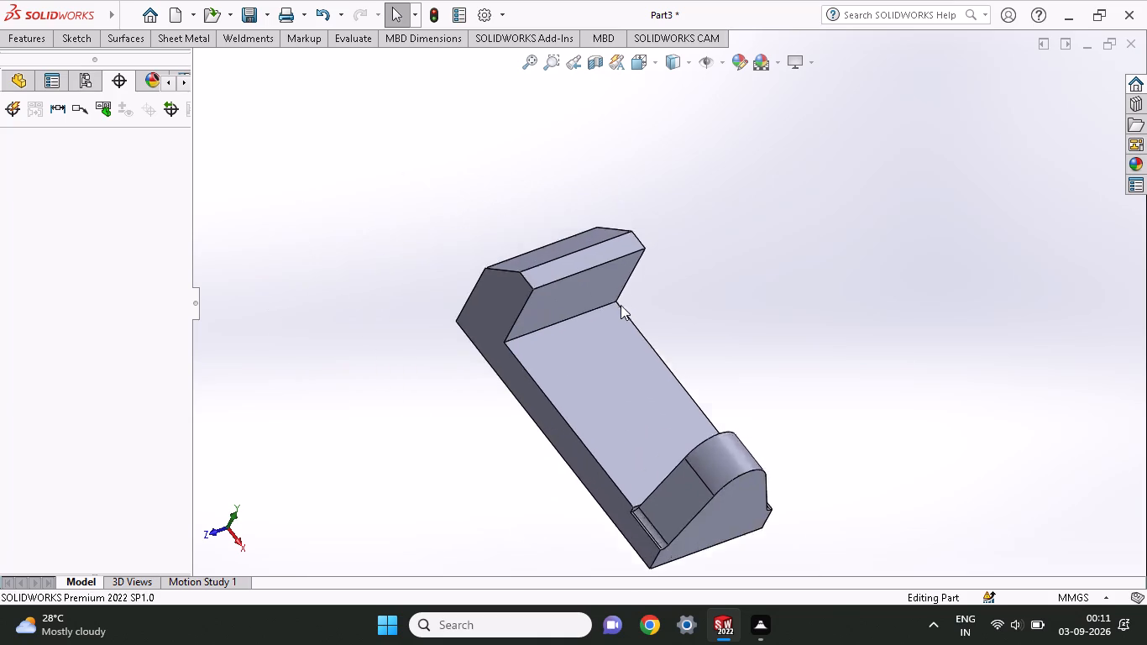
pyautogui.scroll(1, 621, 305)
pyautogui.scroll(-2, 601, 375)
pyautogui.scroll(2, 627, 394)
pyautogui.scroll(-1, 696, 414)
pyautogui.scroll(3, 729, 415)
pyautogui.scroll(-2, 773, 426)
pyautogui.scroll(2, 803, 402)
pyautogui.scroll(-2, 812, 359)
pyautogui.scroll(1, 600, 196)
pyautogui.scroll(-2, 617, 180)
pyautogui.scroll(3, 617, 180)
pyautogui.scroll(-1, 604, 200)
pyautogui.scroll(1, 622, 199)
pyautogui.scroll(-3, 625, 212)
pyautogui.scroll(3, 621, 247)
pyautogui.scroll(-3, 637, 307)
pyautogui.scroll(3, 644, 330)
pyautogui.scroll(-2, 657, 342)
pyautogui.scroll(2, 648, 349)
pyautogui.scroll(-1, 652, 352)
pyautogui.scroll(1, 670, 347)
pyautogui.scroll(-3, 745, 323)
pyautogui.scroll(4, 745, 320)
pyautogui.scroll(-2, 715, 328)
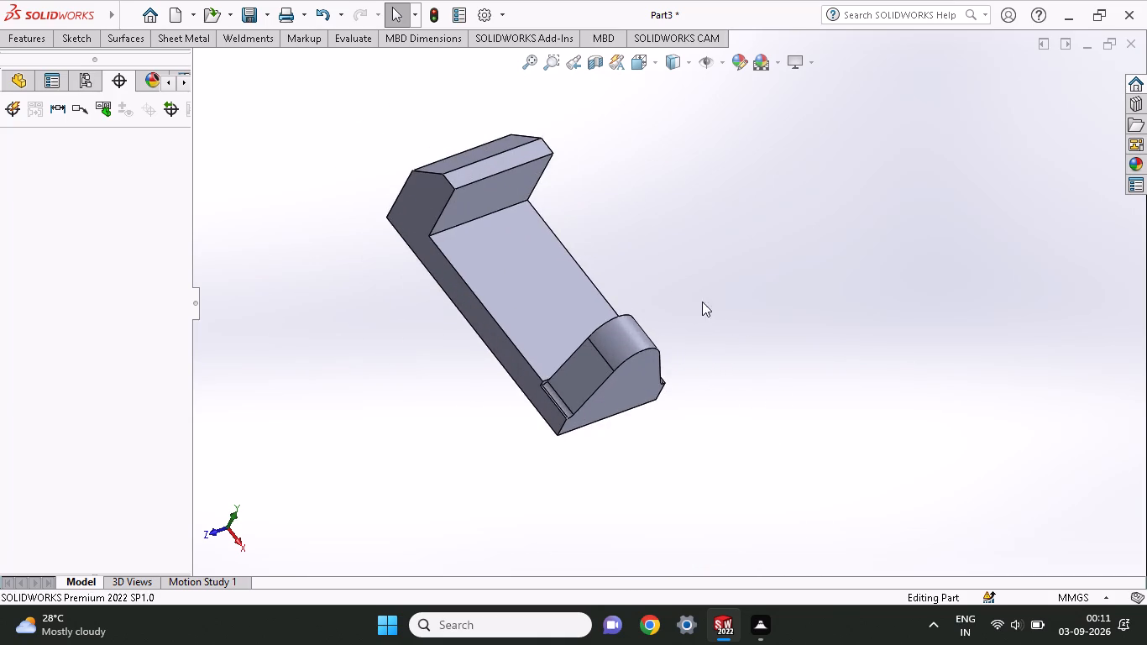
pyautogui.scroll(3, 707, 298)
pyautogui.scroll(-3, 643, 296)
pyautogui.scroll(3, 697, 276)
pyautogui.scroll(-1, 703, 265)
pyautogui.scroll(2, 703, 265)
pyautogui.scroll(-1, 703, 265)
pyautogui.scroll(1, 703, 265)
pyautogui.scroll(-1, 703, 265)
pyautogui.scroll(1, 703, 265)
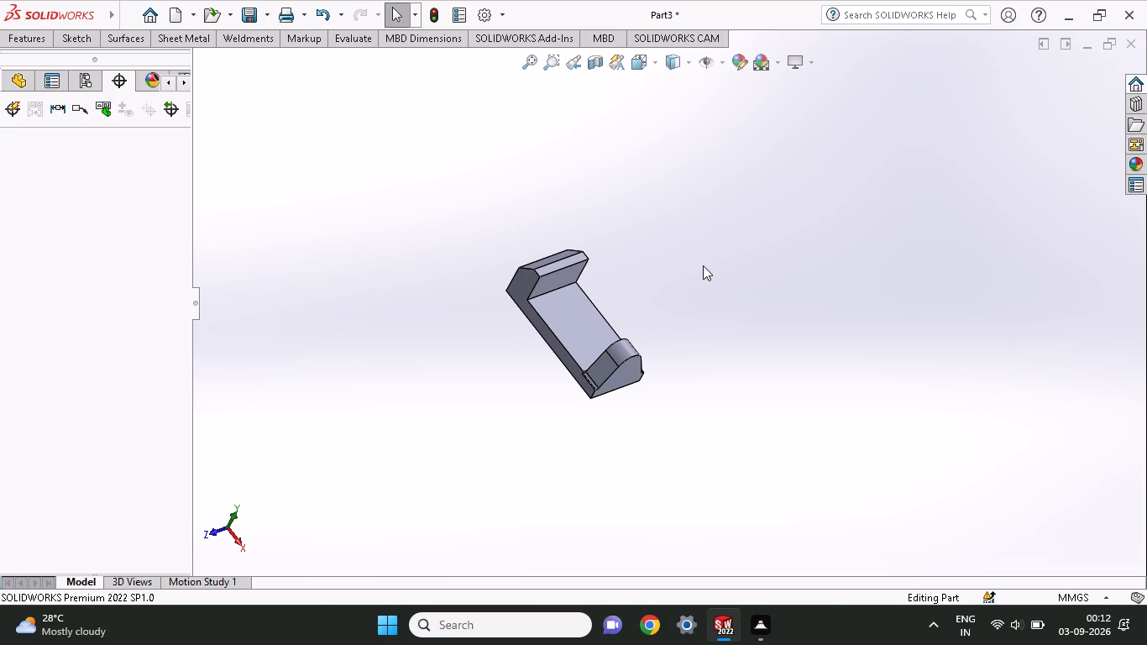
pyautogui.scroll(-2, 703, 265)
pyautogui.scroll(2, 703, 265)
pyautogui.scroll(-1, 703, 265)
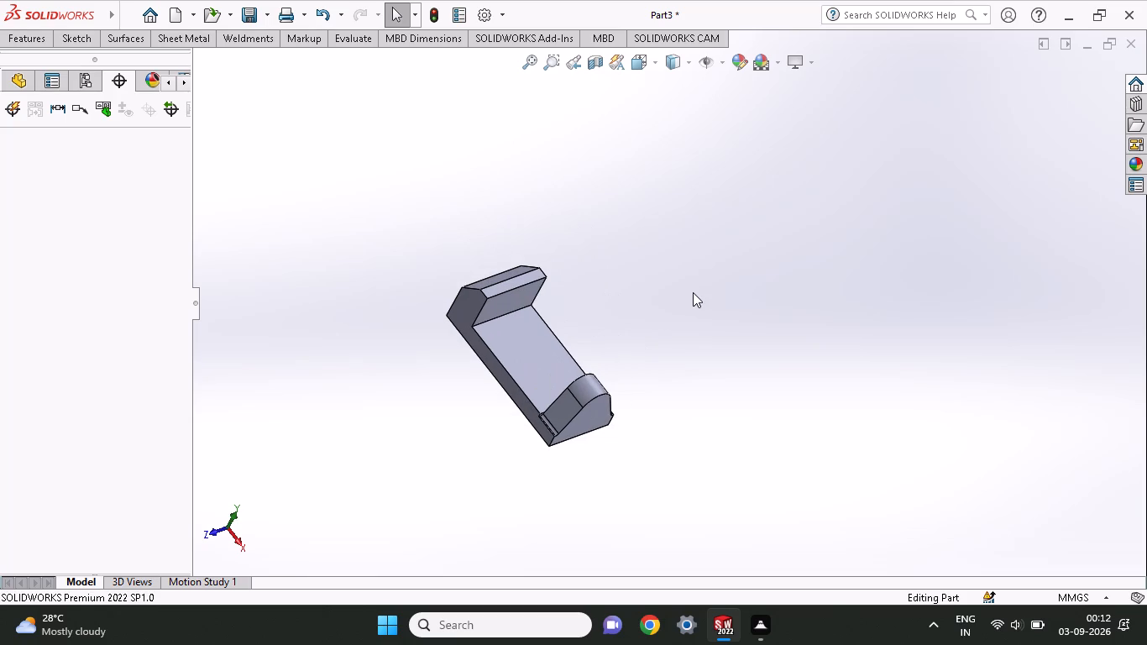
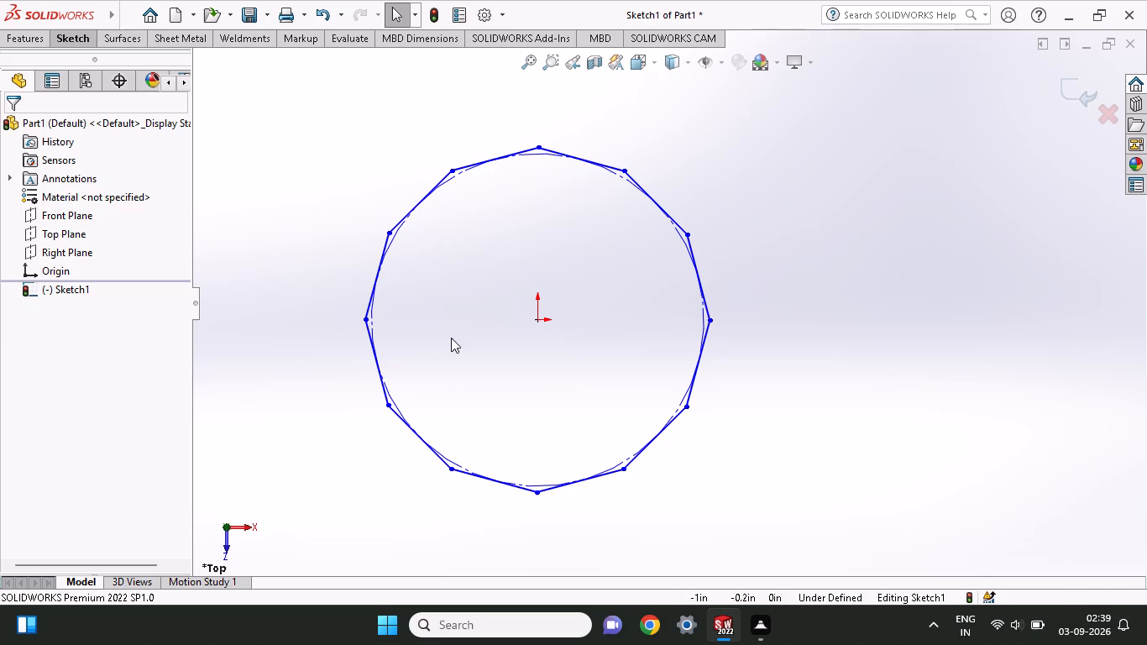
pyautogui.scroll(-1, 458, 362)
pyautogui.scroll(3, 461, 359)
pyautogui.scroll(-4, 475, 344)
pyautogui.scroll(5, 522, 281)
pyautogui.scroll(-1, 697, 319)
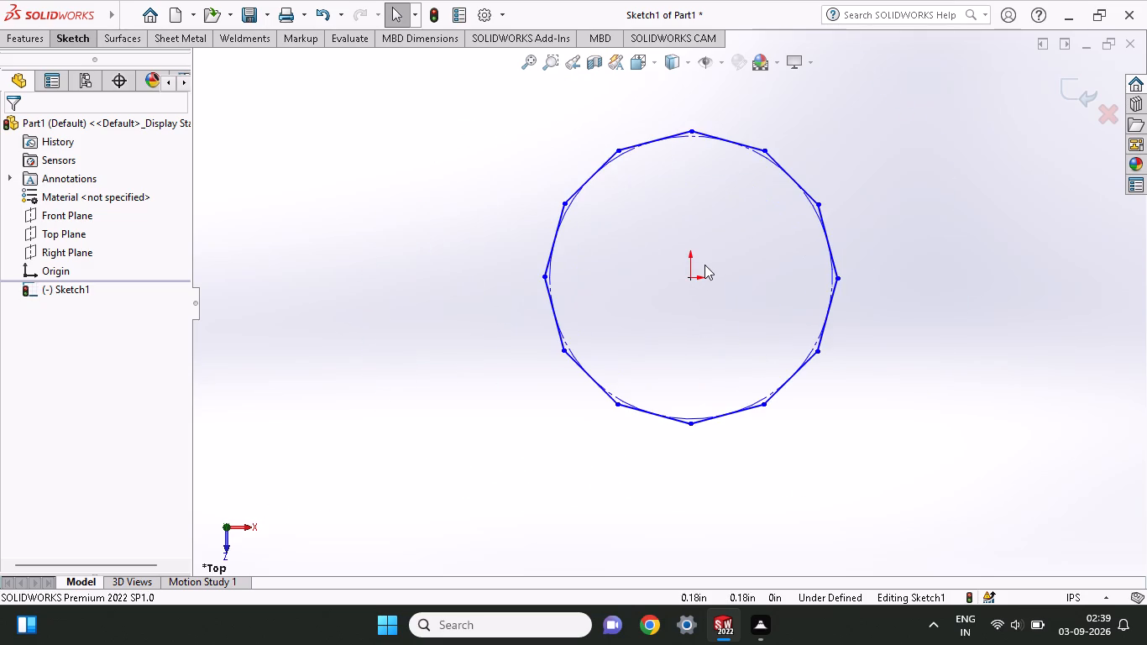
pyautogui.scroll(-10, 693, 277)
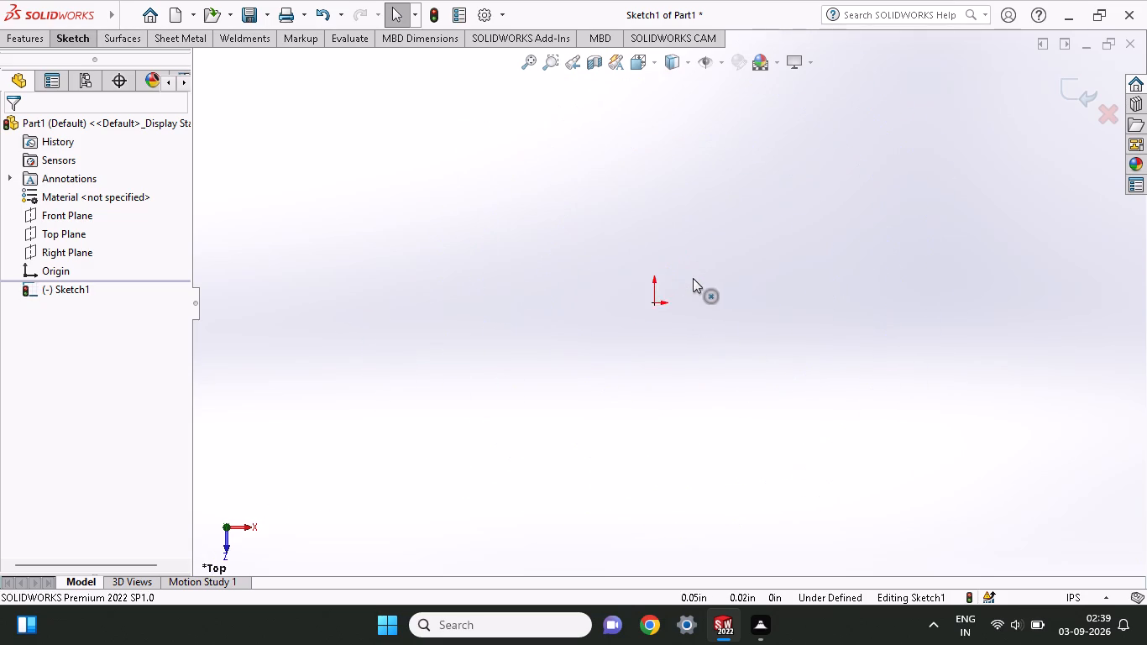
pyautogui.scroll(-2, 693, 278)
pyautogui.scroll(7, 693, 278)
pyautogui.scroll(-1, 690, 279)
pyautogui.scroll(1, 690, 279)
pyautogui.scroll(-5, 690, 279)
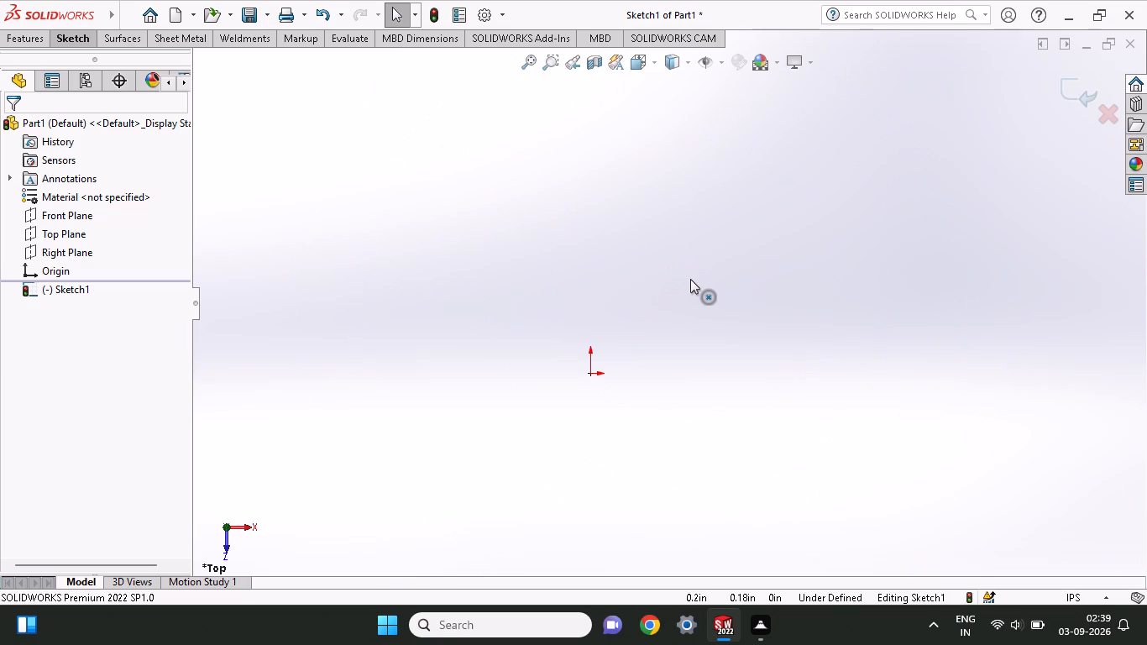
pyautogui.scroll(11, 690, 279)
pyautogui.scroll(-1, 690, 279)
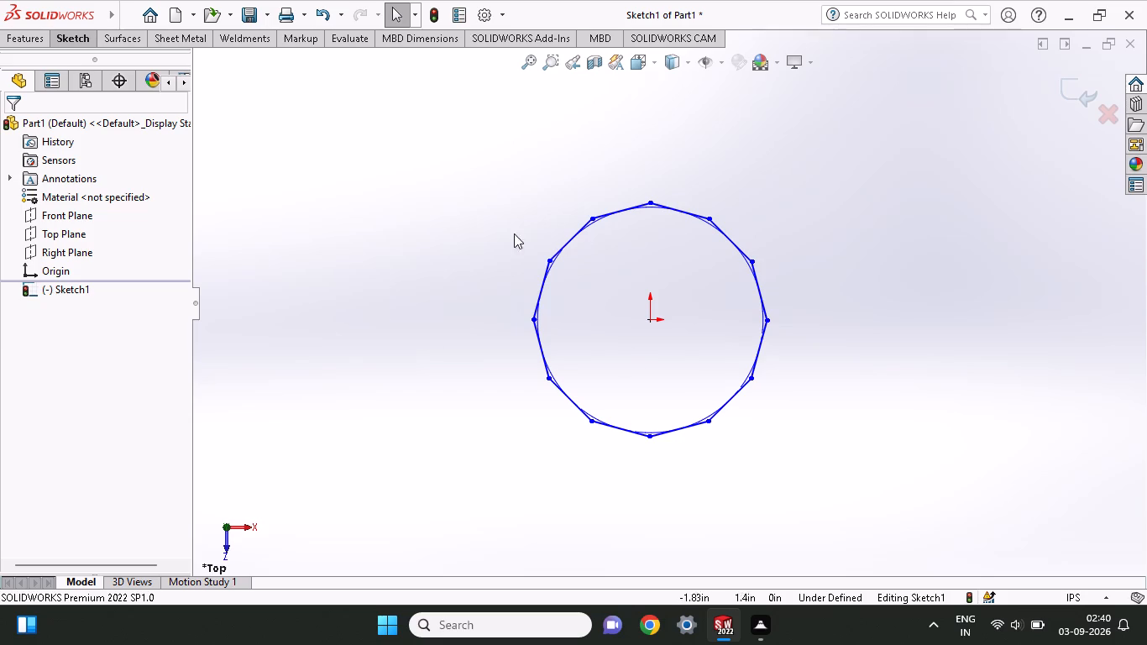
# Draw a vertical centerline about 3.19 in long from the origin up past the polygon's top vertex.
pyautogui.click(77, 42)
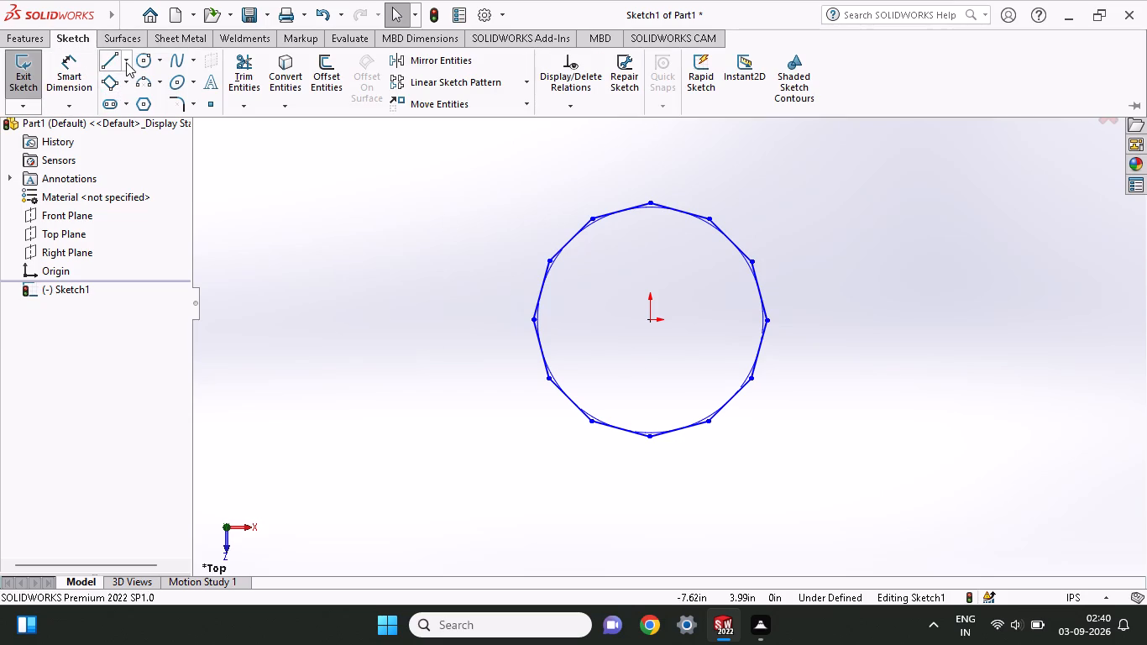
pyautogui.click(126, 62)
pyautogui.click(126, 96)
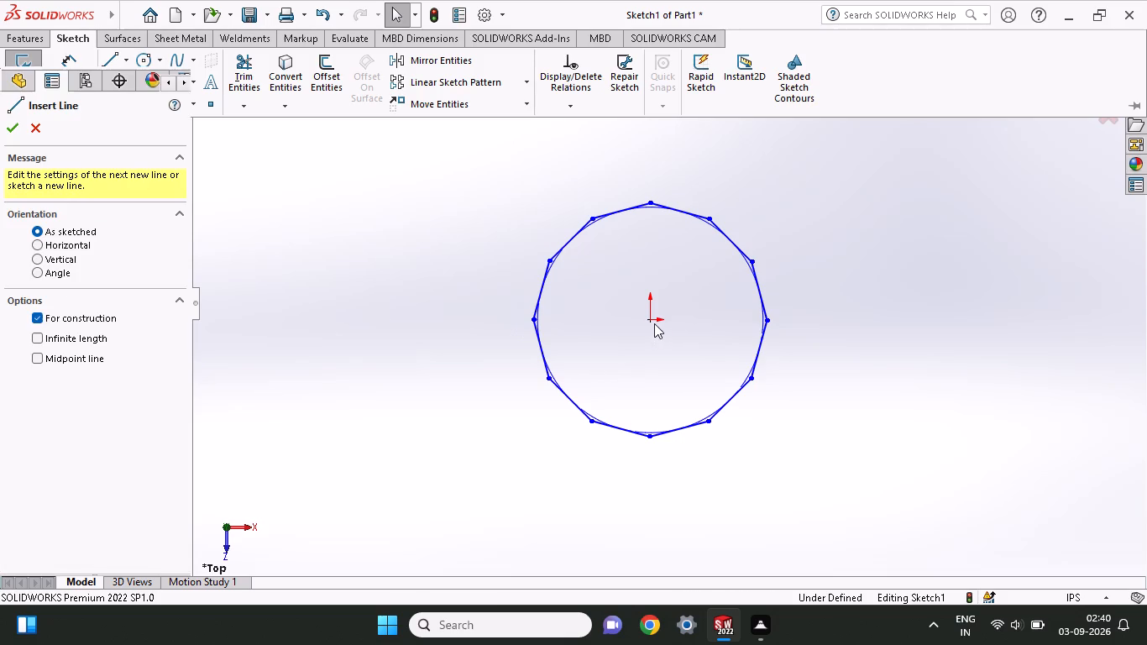
pyautogui.click(650, 322)
pyautogui.click(652, 132)
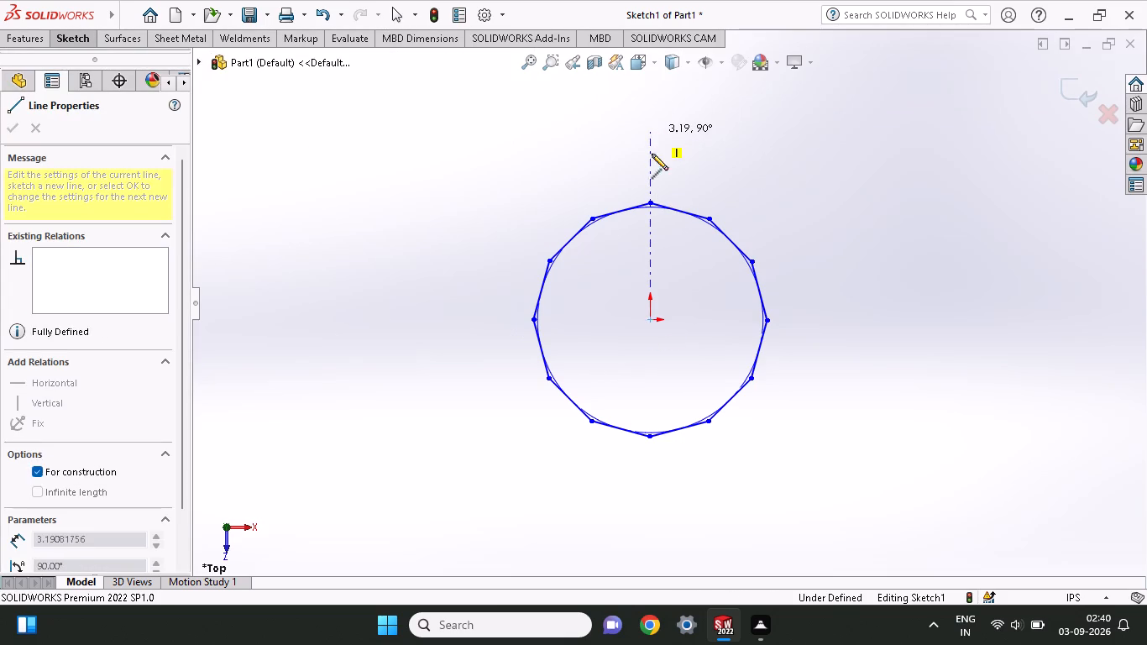
pyautogui.rightClick(682, 186)
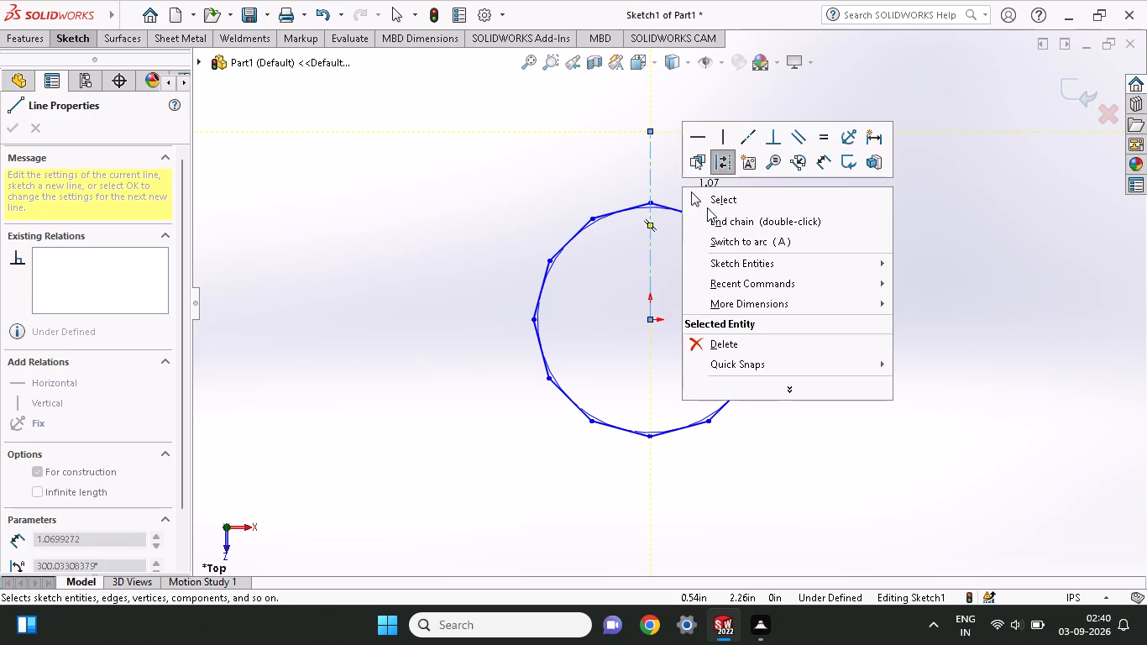
pyautogui.click(715, 202)
# Draw a second centerline about 3.9 in long from the origin, slanting up and left at about 118°.
pyautogui.click(66, 39)
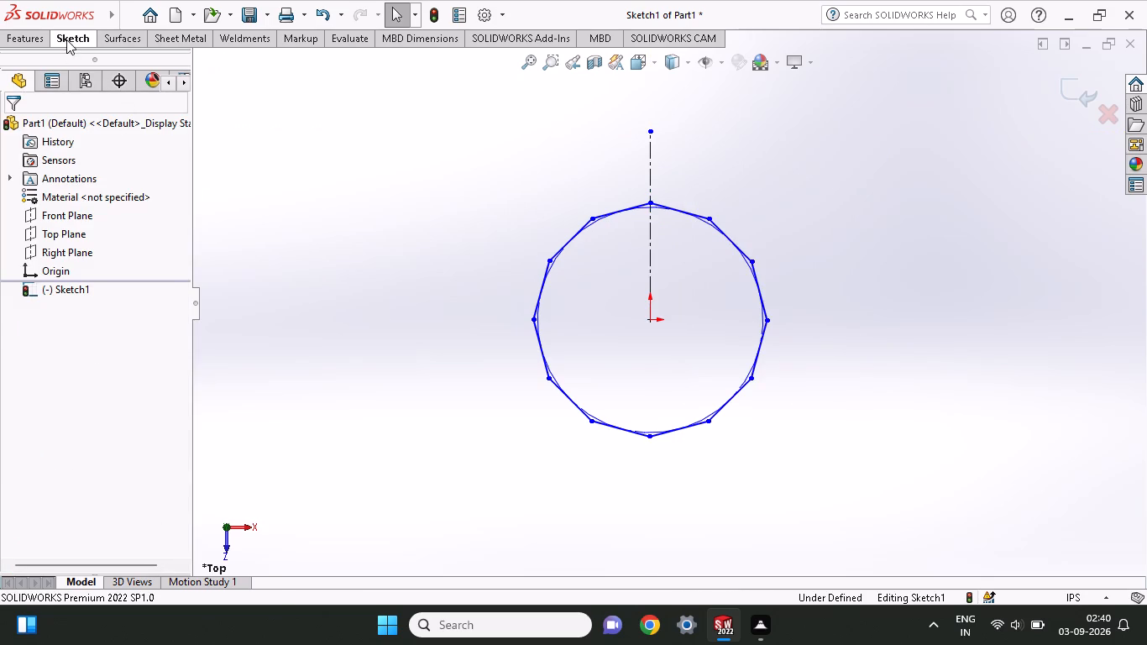
pyautogui.click(124, 60)
pyautogui.click(117, 100)
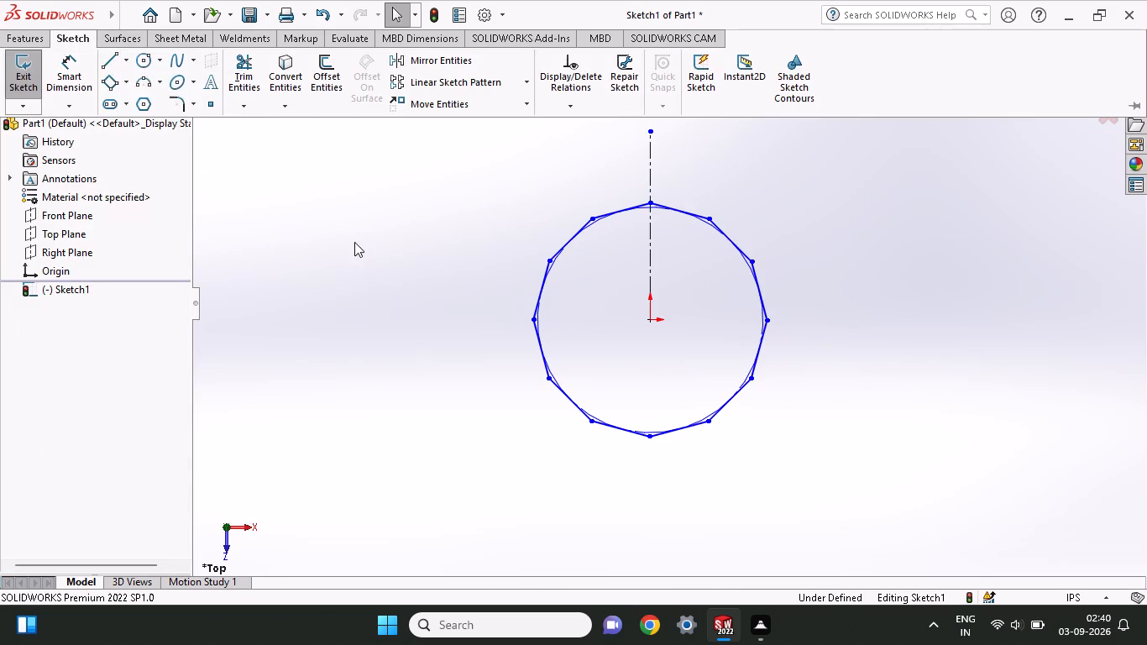
pyautogui.click(653, 321)
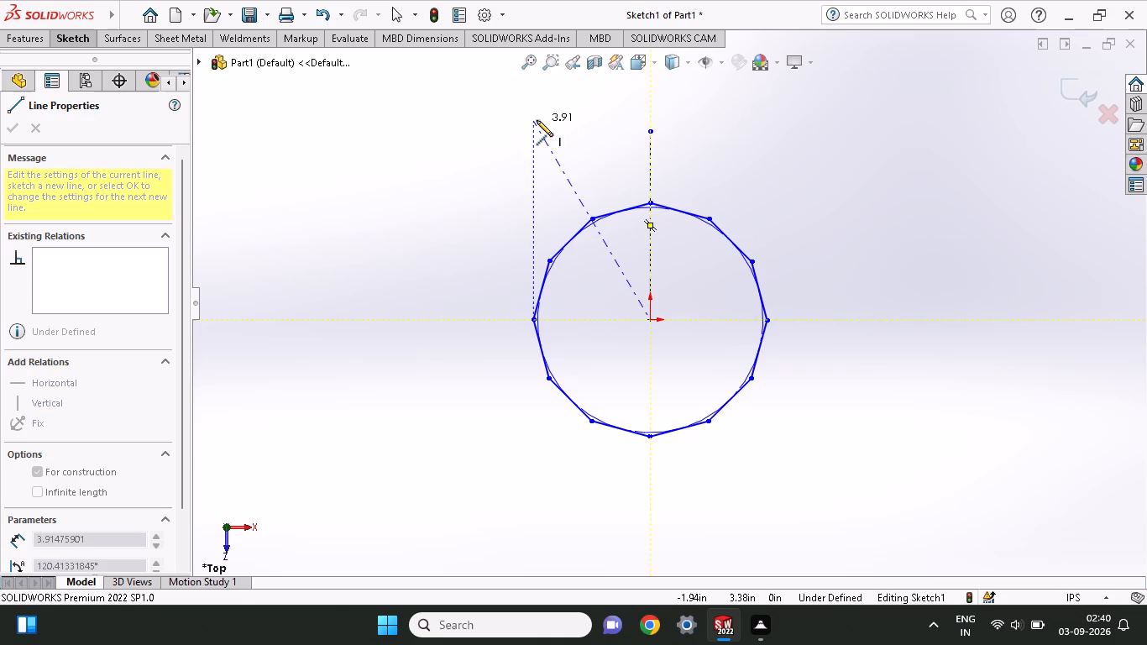
pyautogui.click(542, 118)
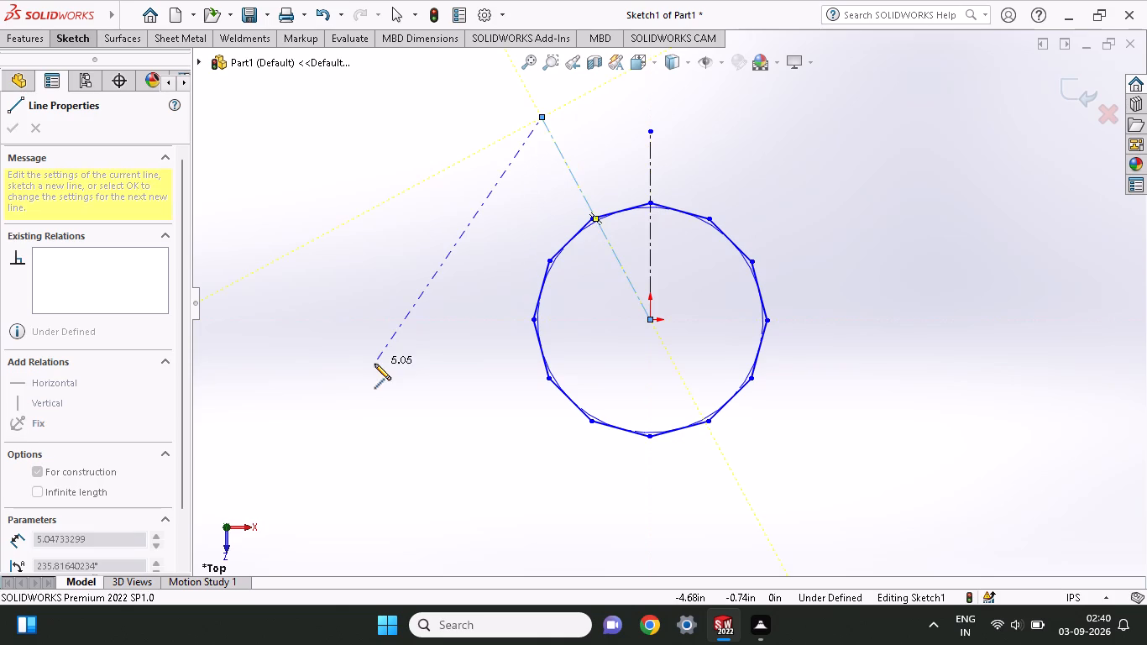
pyautogui.rightClick(402, 312)
pyautogui.click(434, 329)
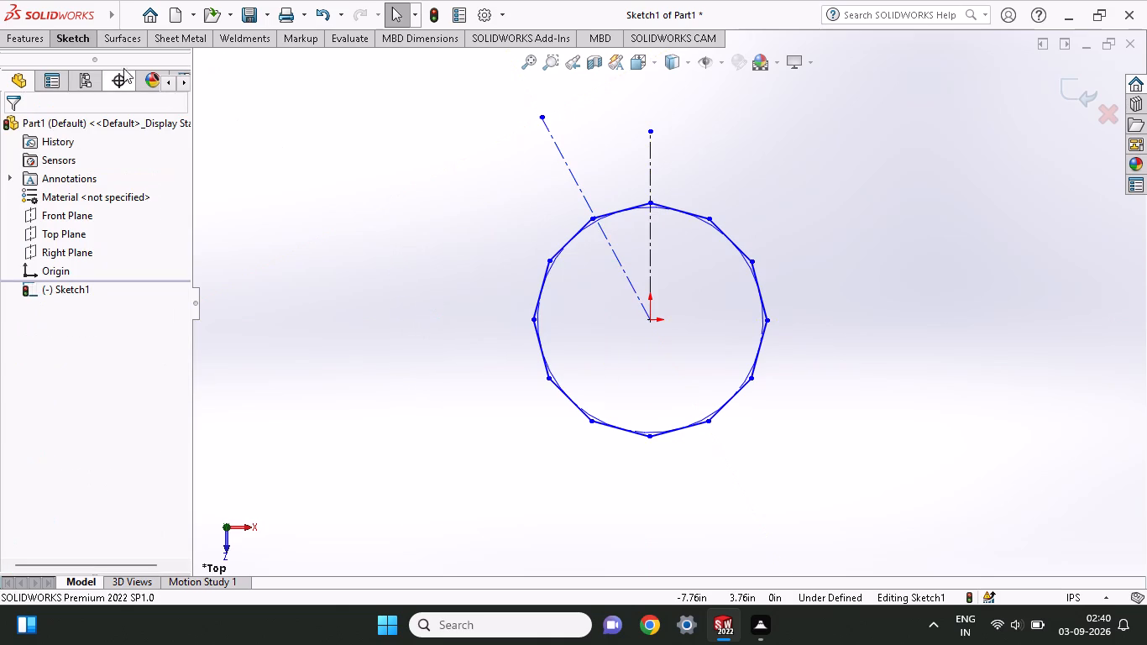
# Dimension the angle between the vertical and slanted centerlines and set it to 15°.
pyautogui.click(85, 38)
pyautogui.click(81, 74)
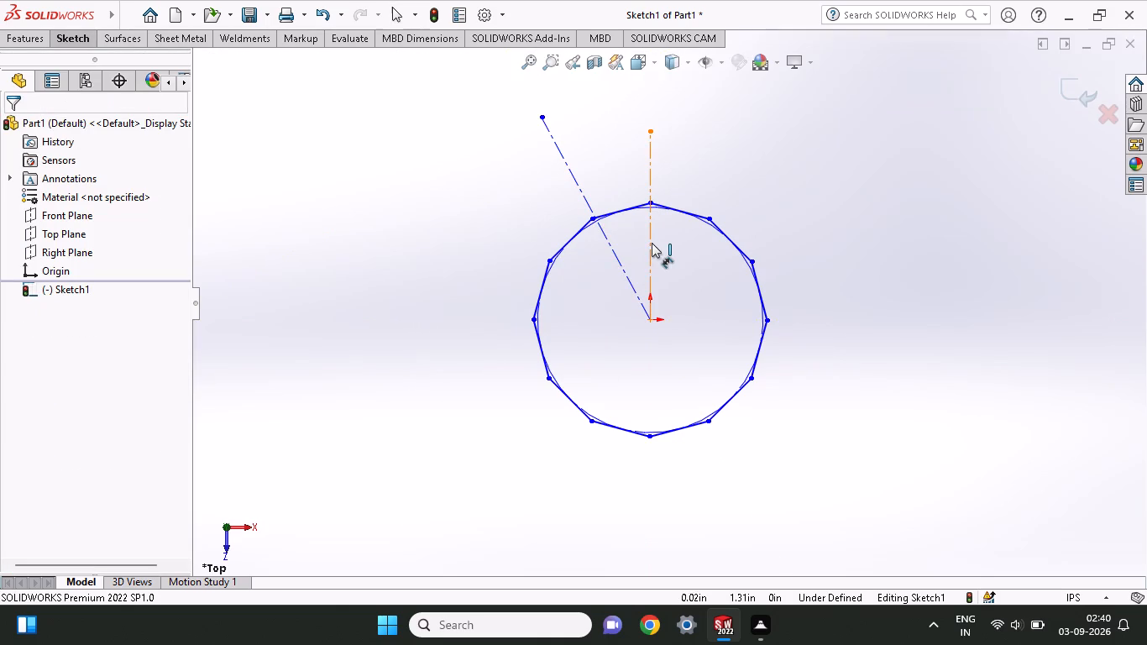
pyautogui.click(652, 243)
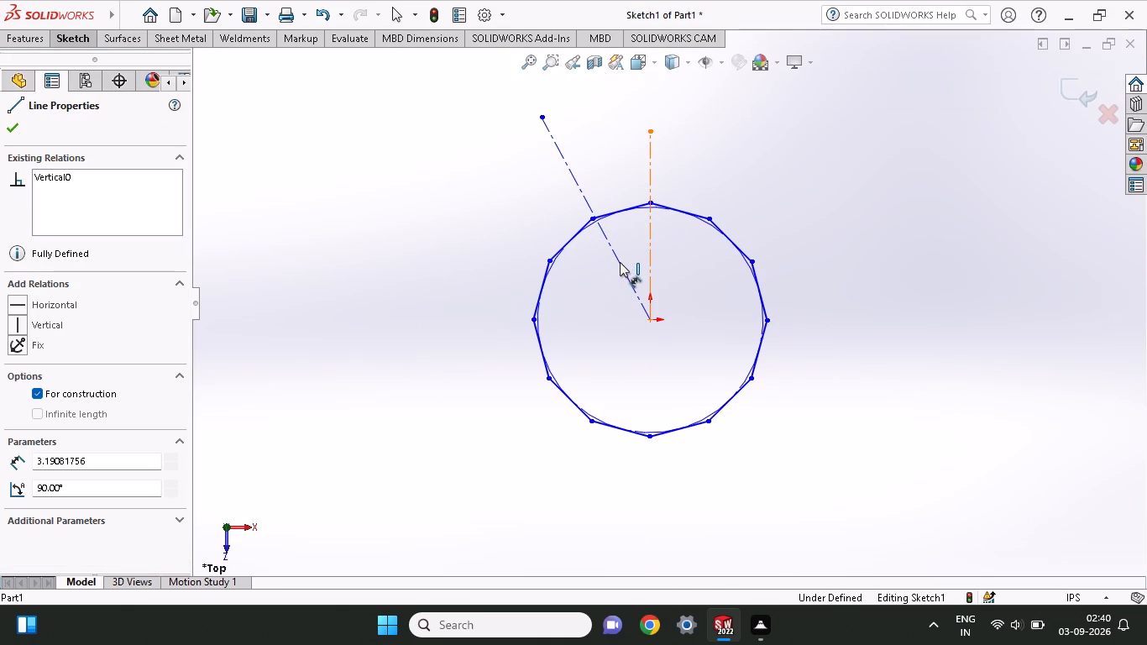
pyautogui.click(620, 262)
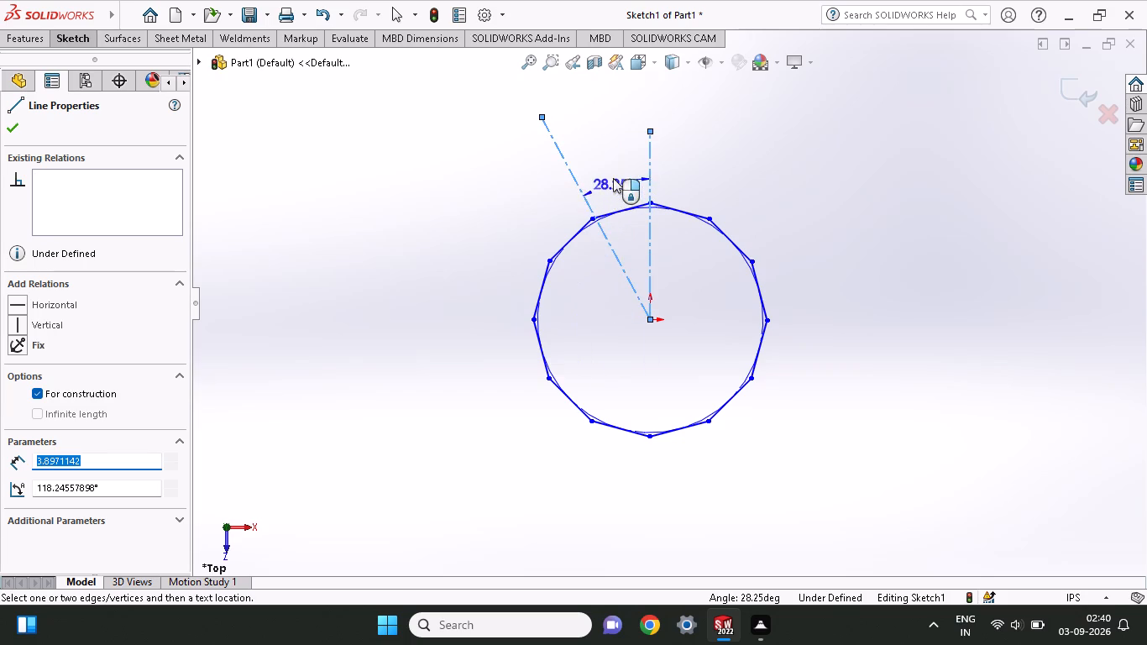
pyautogui.click(613, 174)
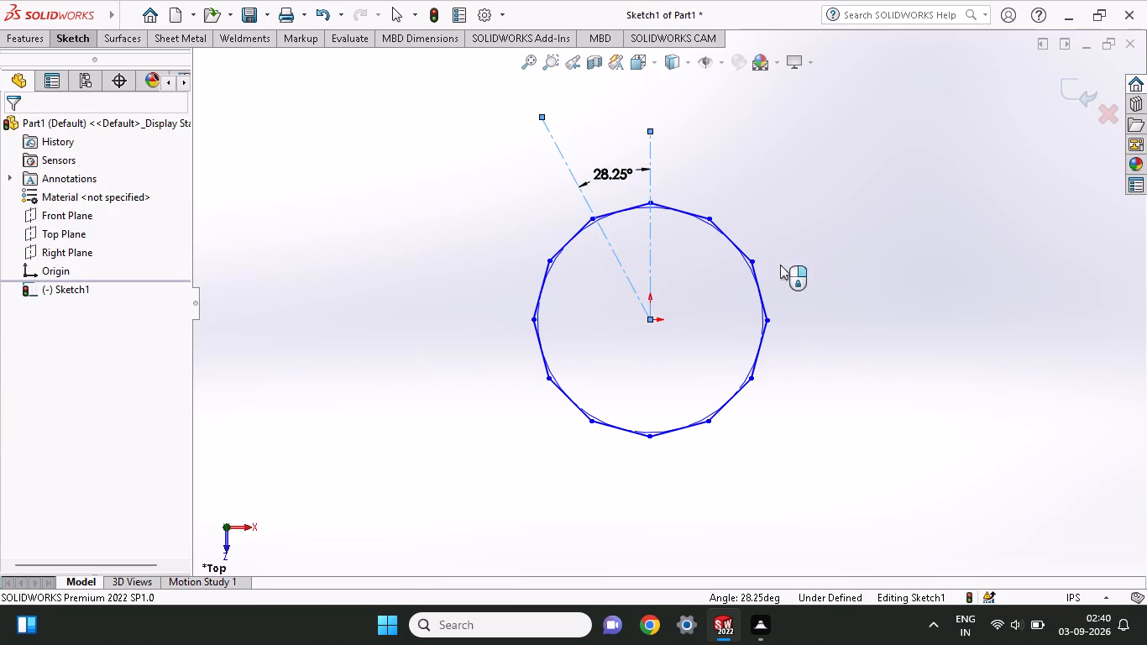
pyautogui.doubleClick(606, 172)
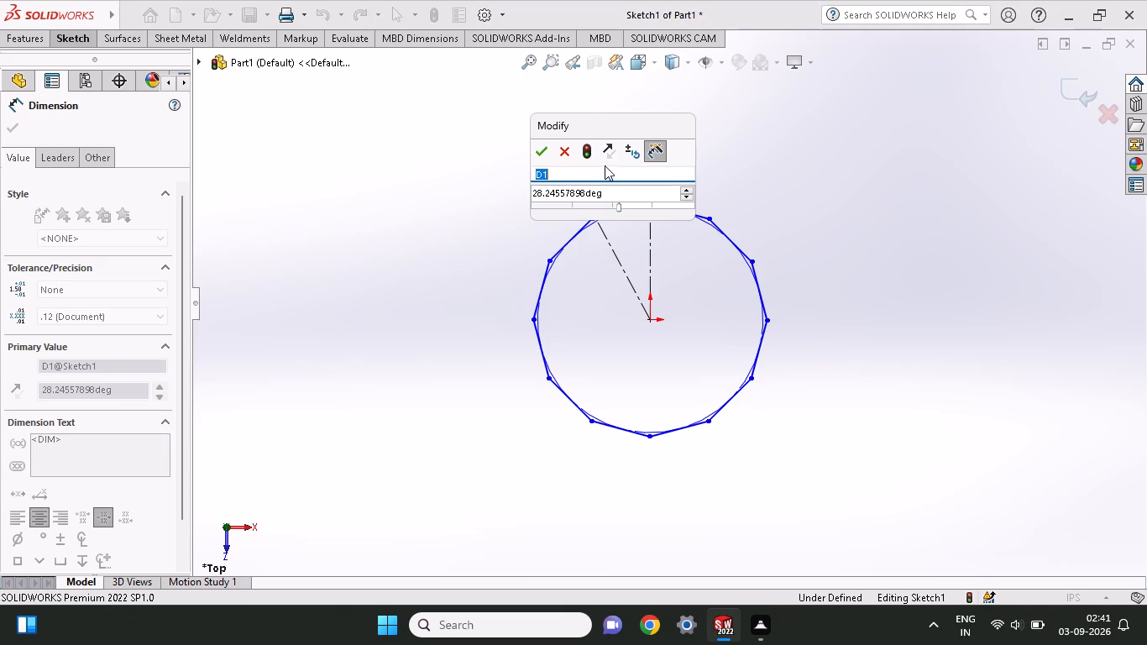
pyautogui.moveTo(613, 193); pyautogui.dragTo(417, 235)
pyautogui.moveTo(606, 193); pyautogui.dragTo(309, 185)
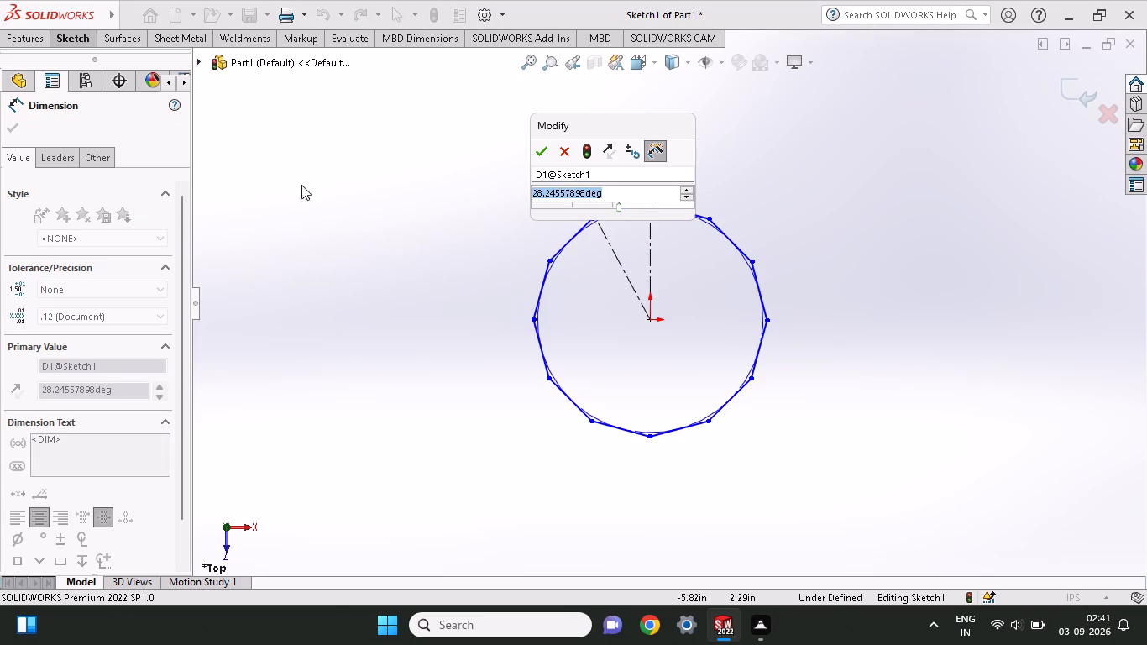
pyautogui.write('15')
pyautogui.press('Return')
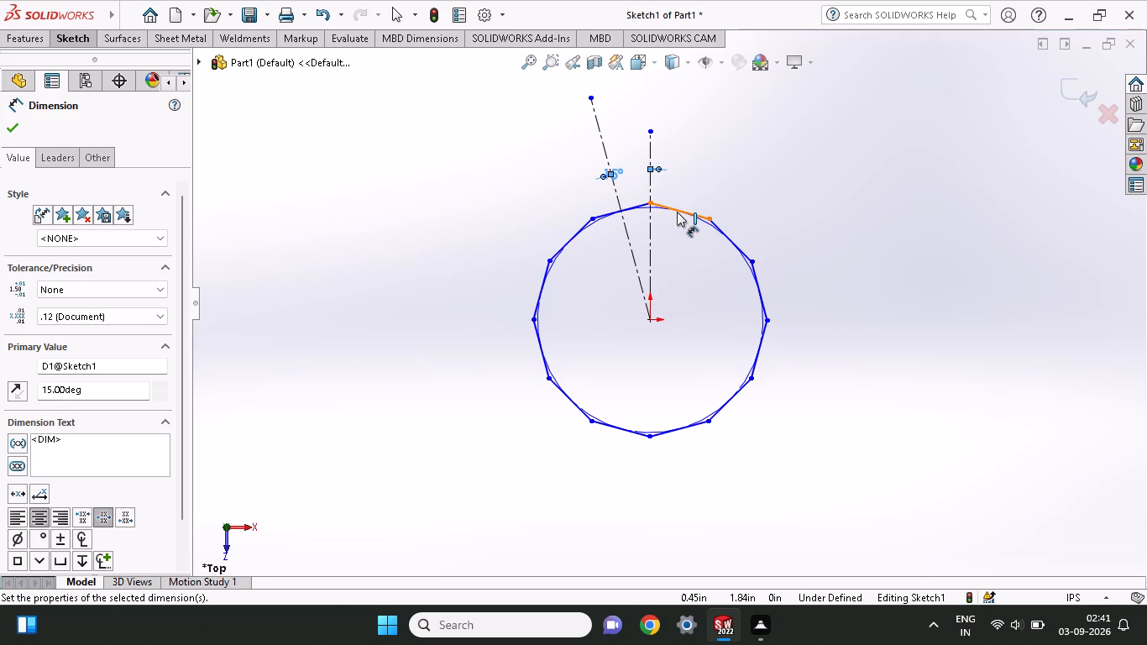
pyautogui.click(14, 127)
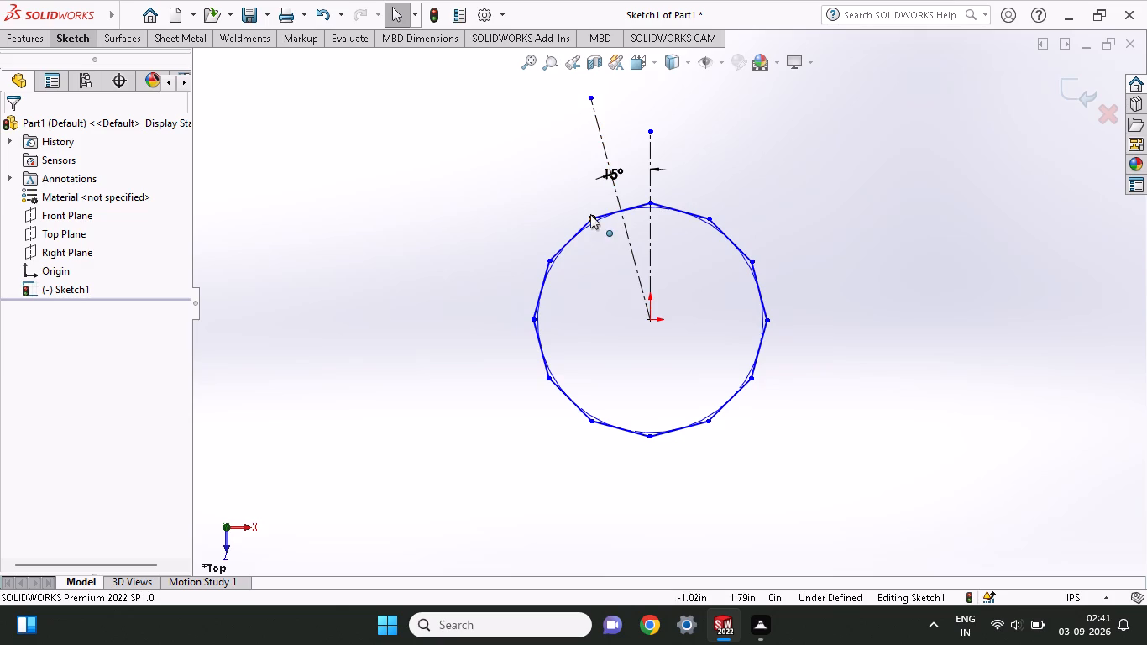
# Add a Coincident relation between the slanted centerline and the polygon vertex just left of the top one.
pyautogui.keyDown('shift'); pyautogui.click(617, 200); pyautogui.keyUp('shift')
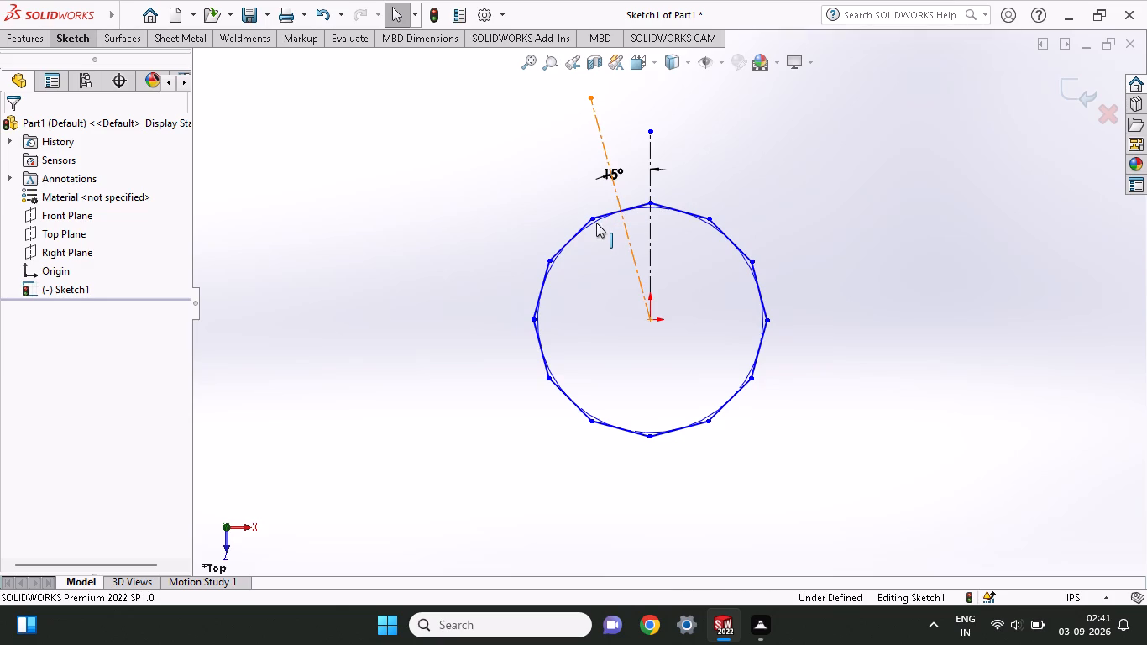
pyautogui.keyDown('shift'); pyautogui.click(593, 217); pyautogui.keyUp('shift')
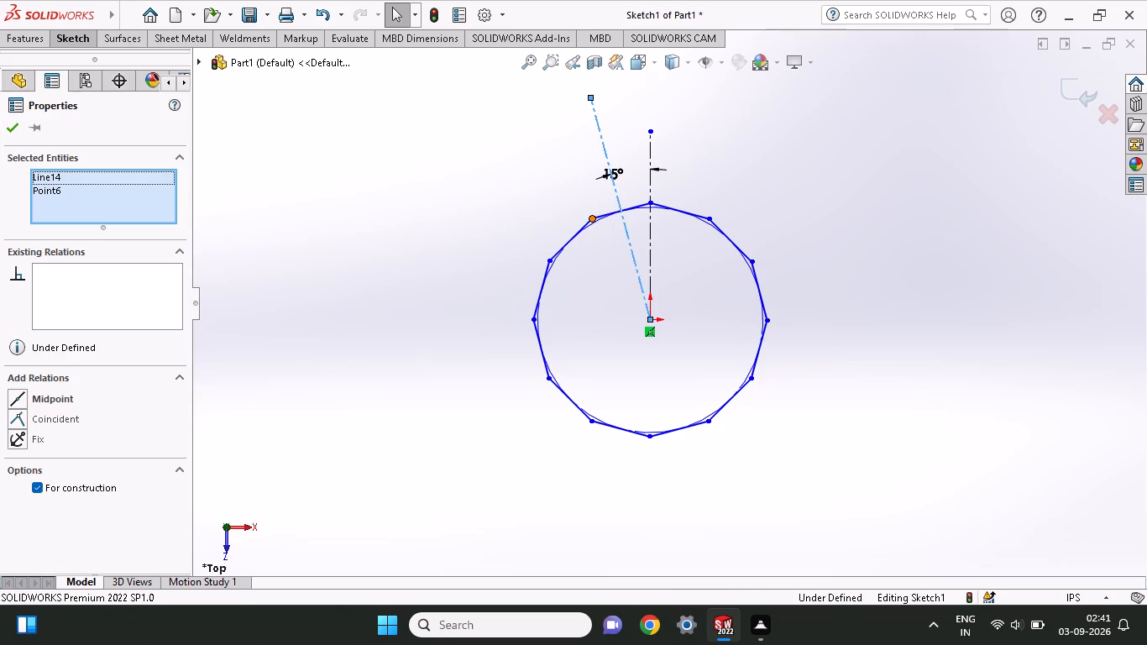
pyautogui.click(34, 422)
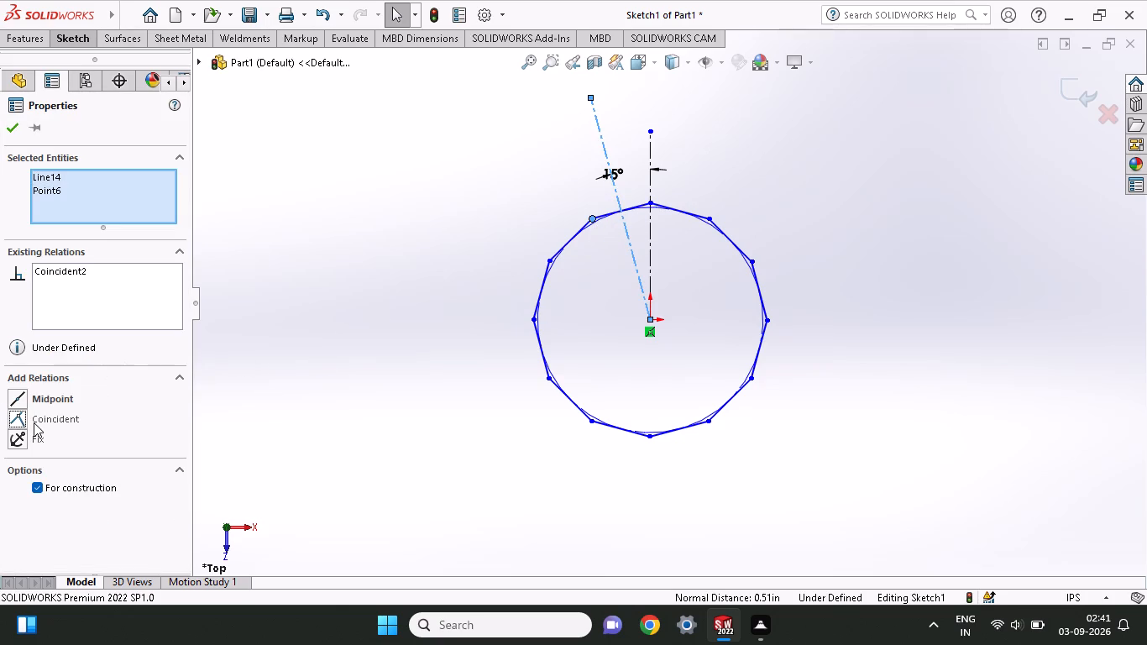
pyautogui.click(10, 119)
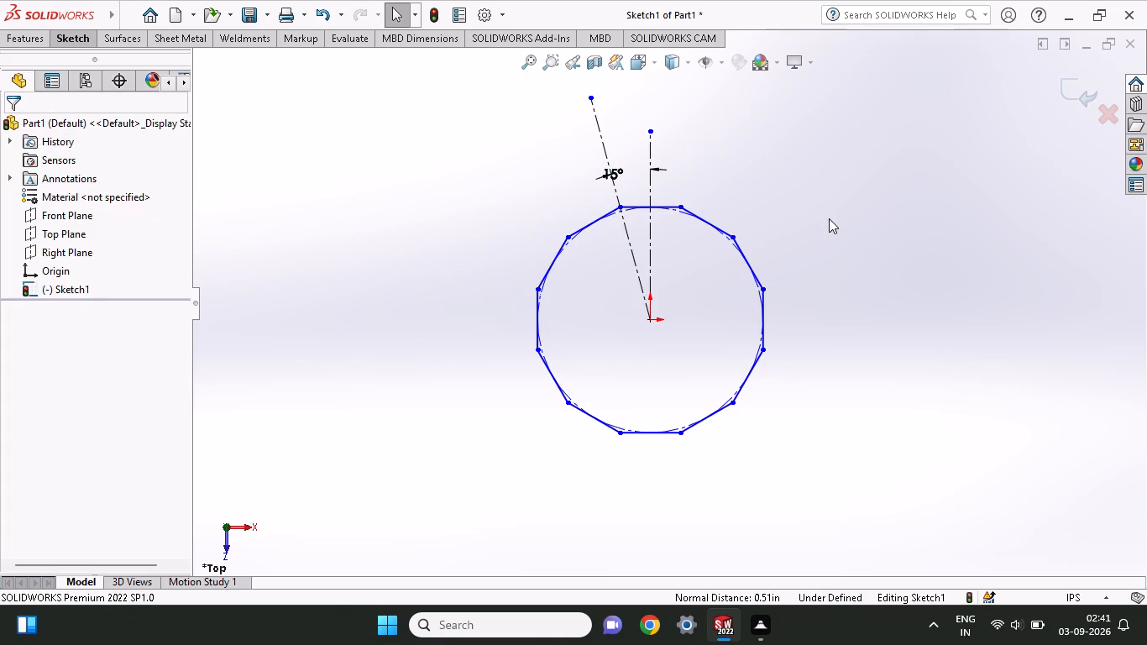
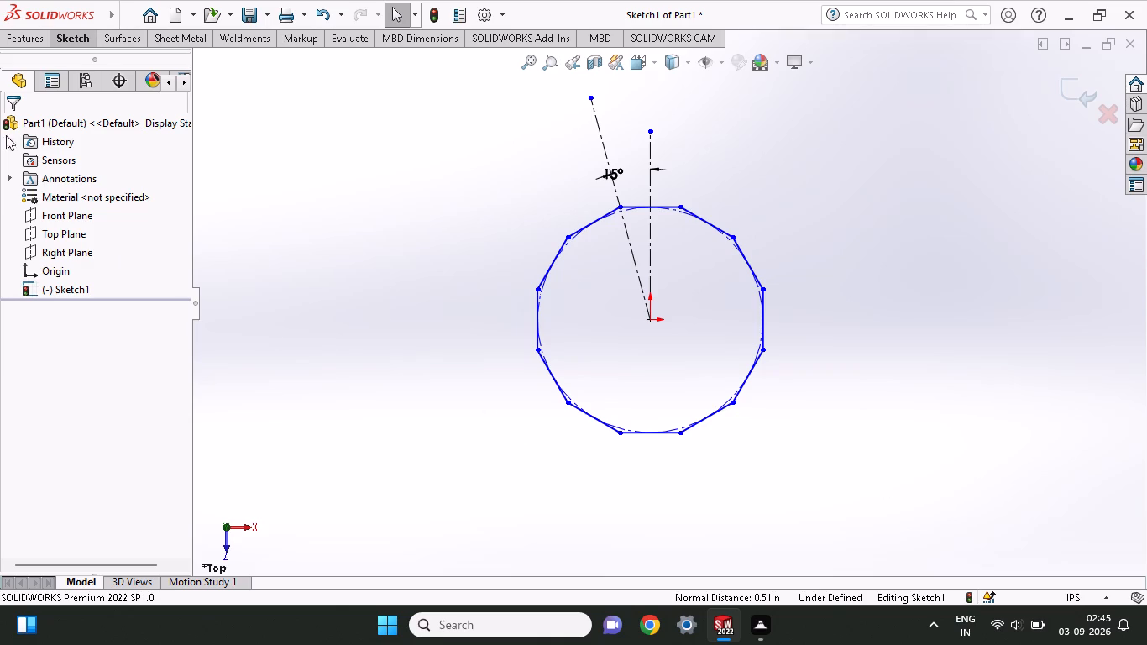
# Dimension the polygon's bottom horizontal edge and set its length to 61.02 in.
pyautogui.click(76, 43)
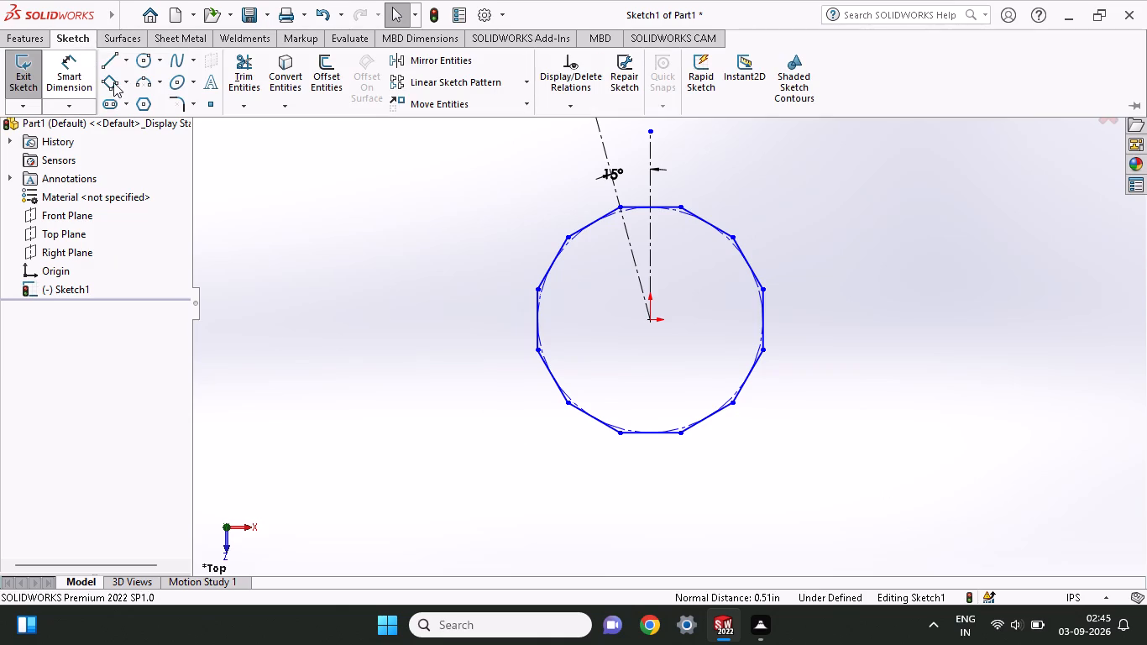
pyautogui.click(84, 76)
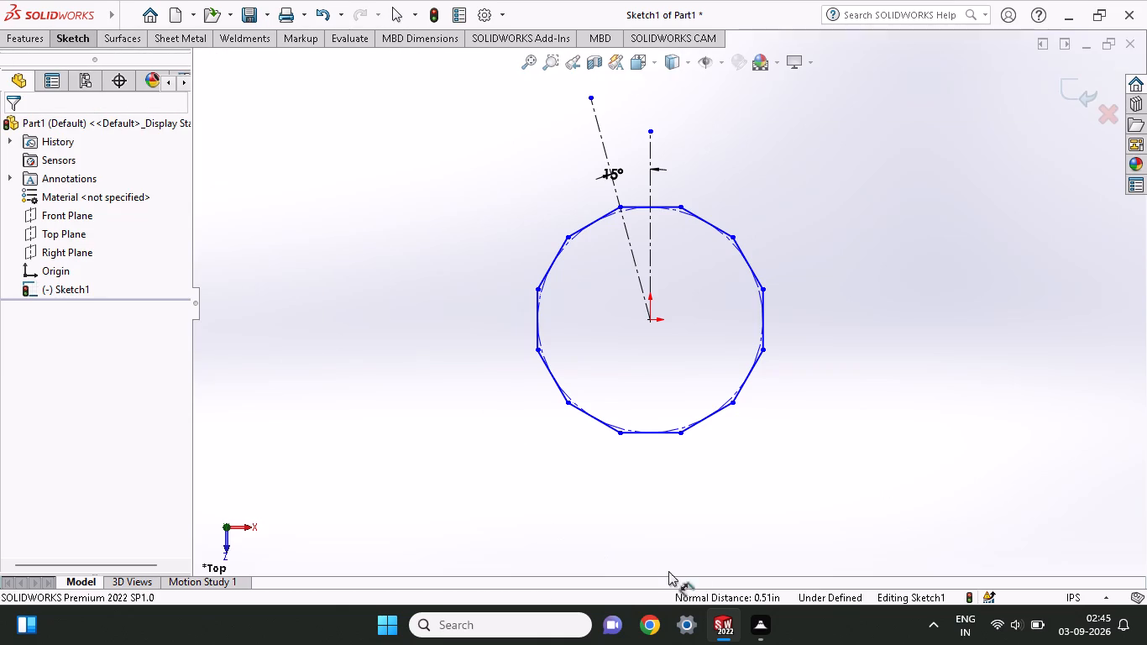
pyautogui.click(641, 431)
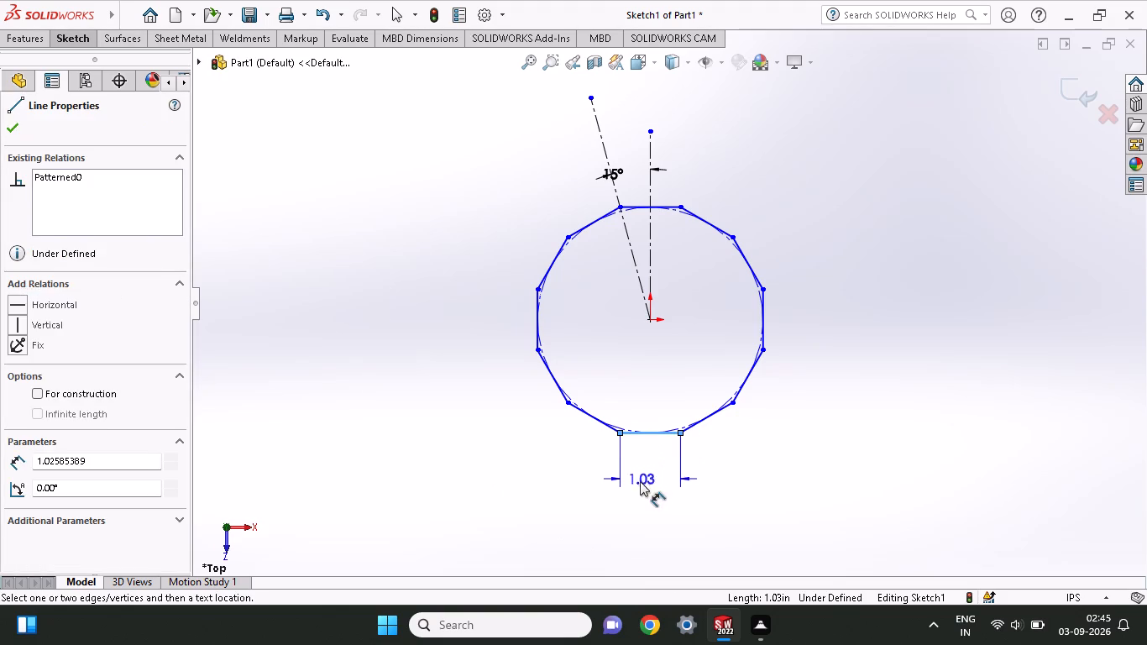
pyautogui.click(640, 481)
pyautogui.press('6')
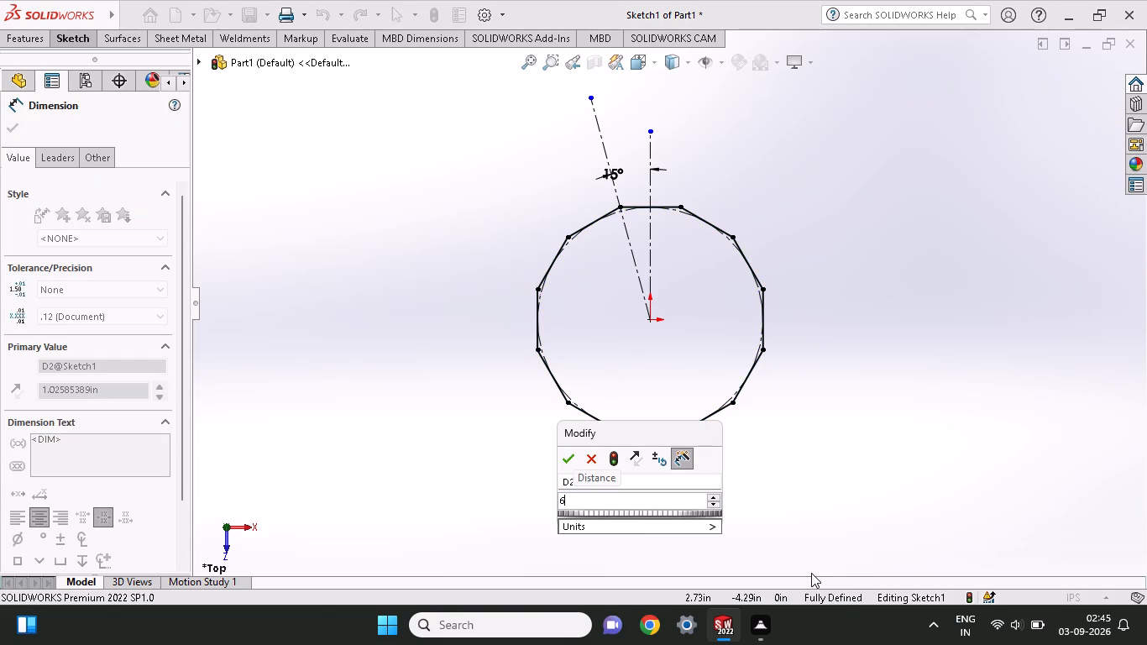
pyautogui.press('1')
pyautogui.write('.02')
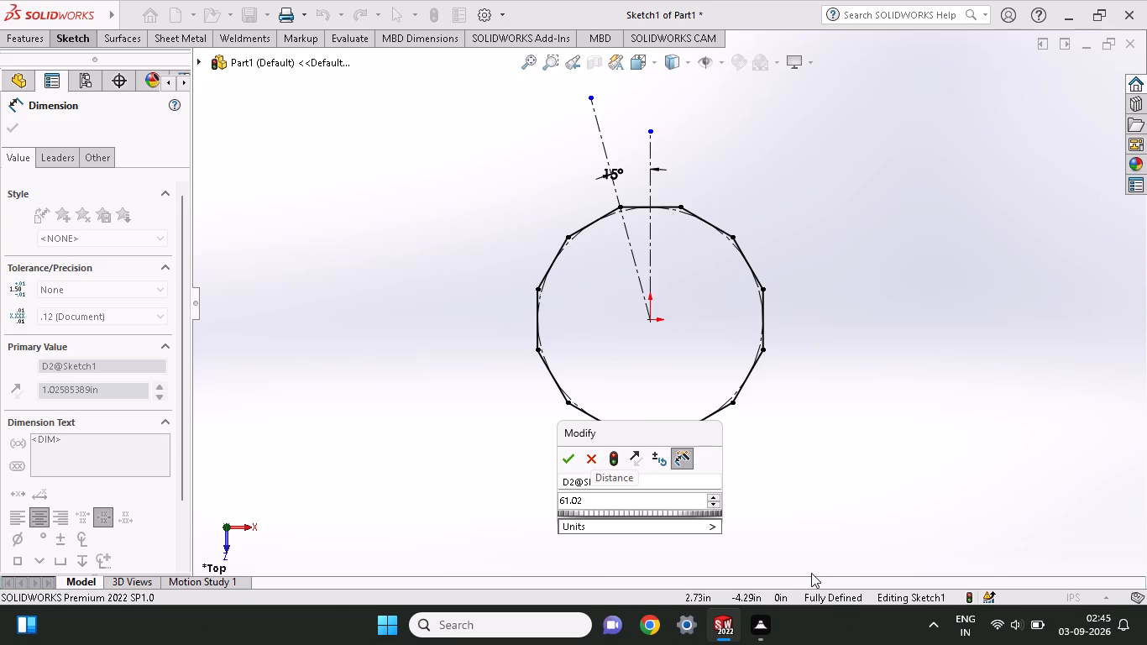
pyautogui.hotkey('shift', '"')
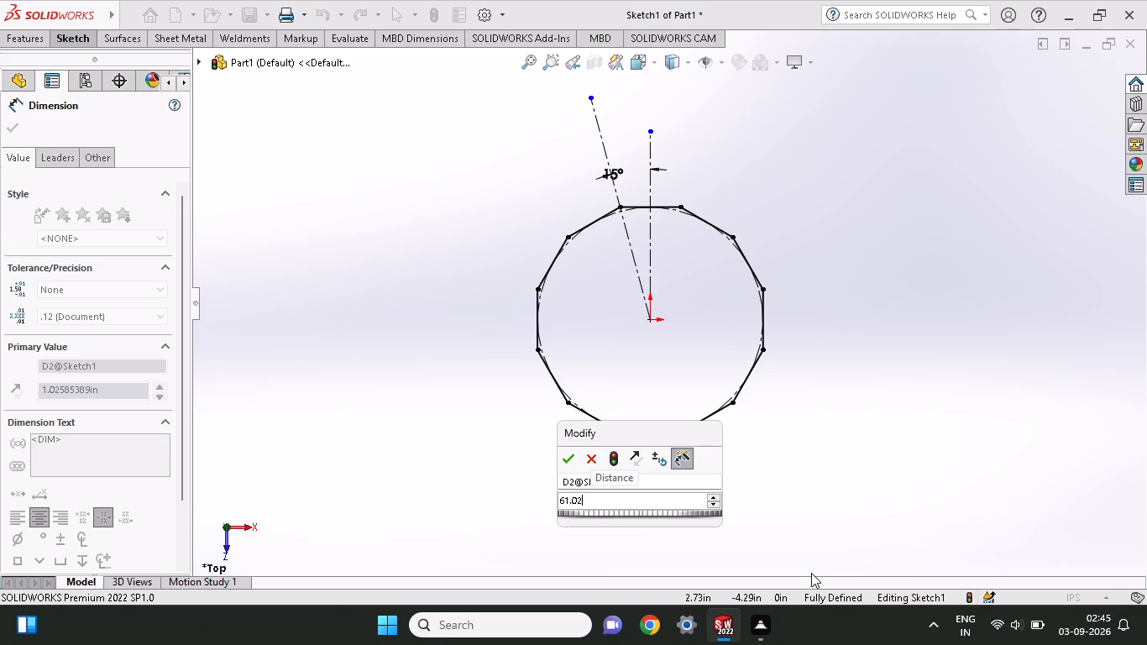
pyautogui.press('Return')
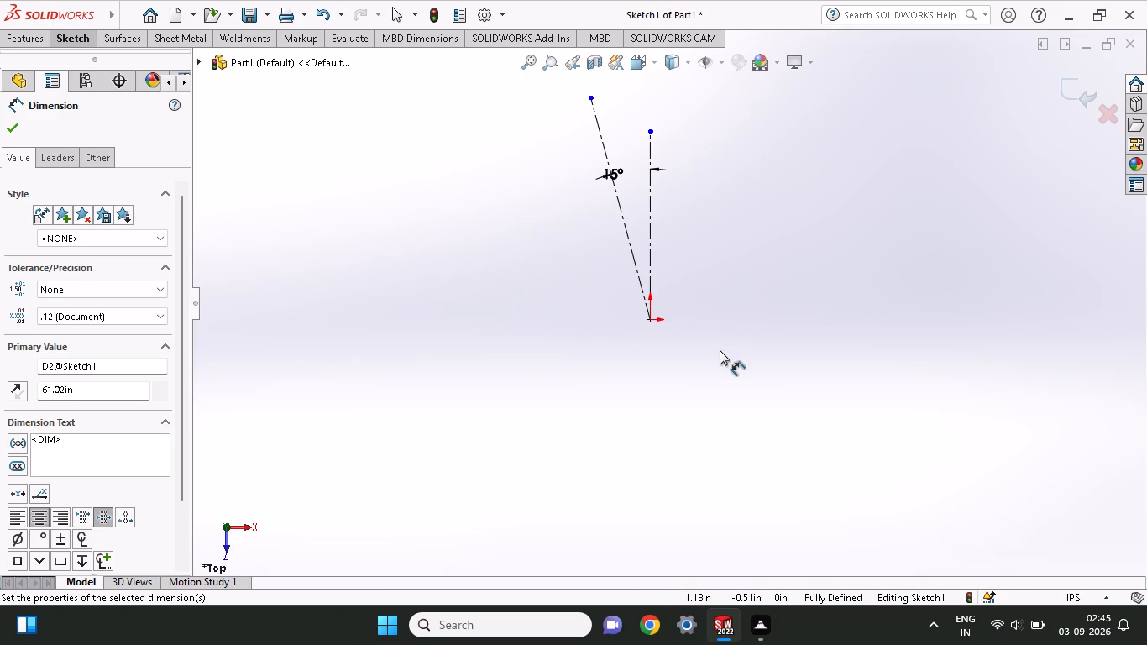
pyautogui.keyDown('ctrl'); pyautogui.scroll(14, 720, 350); pyautogui.keyUp('ctrl')
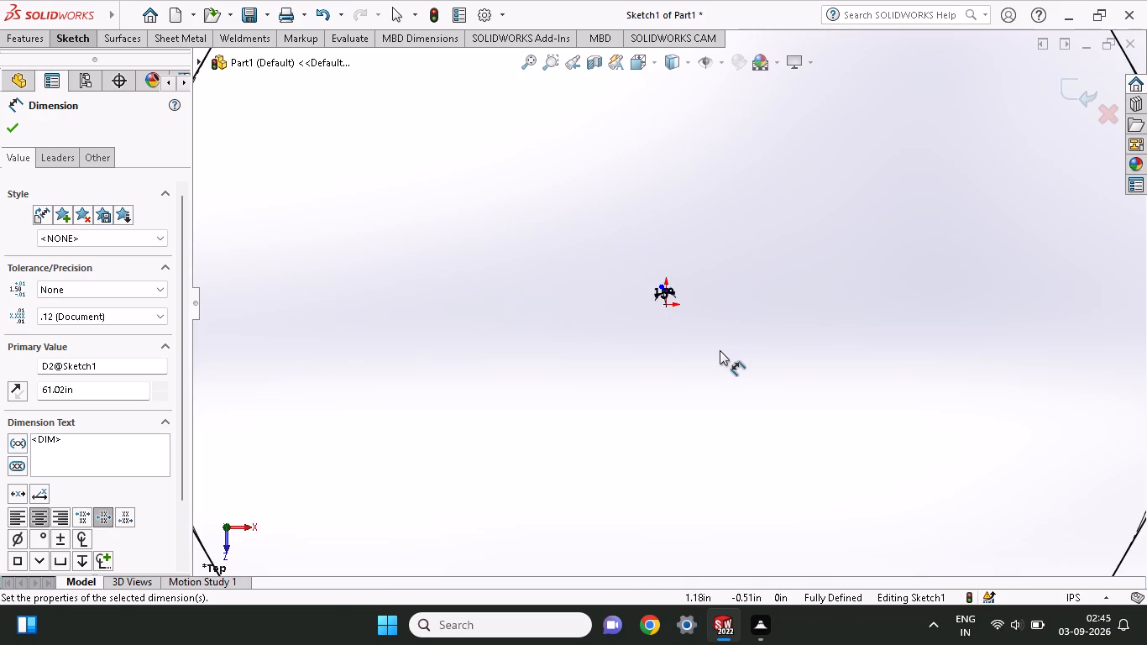
pyautogui.keyDown('ctrl'); pyautogui.scroll(7, 720, 350); pyautogui.keyUp('ctrl')
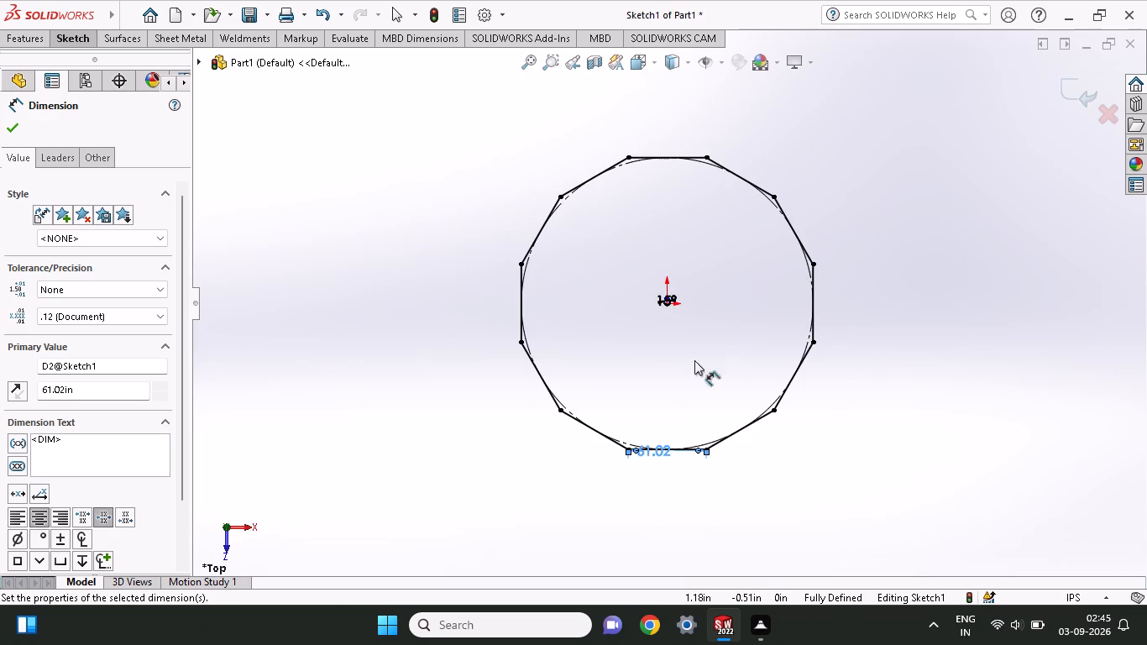
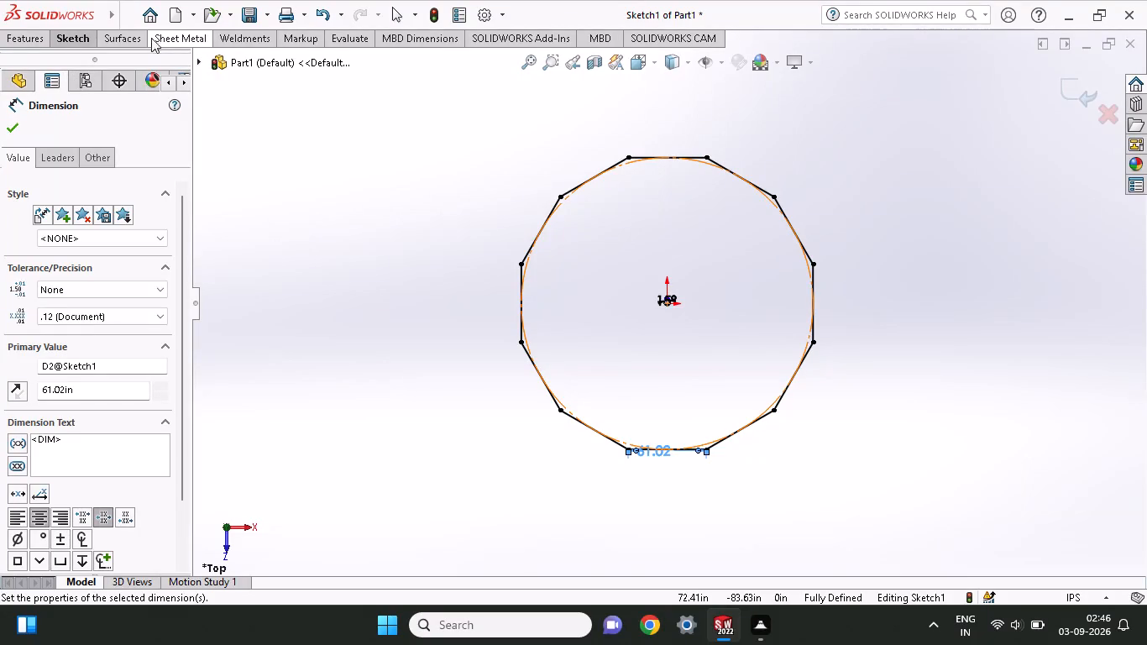
# Finish the side-length dimension and exit the twelve-sided polygon sketch.
pyautogui.click(44, 35)
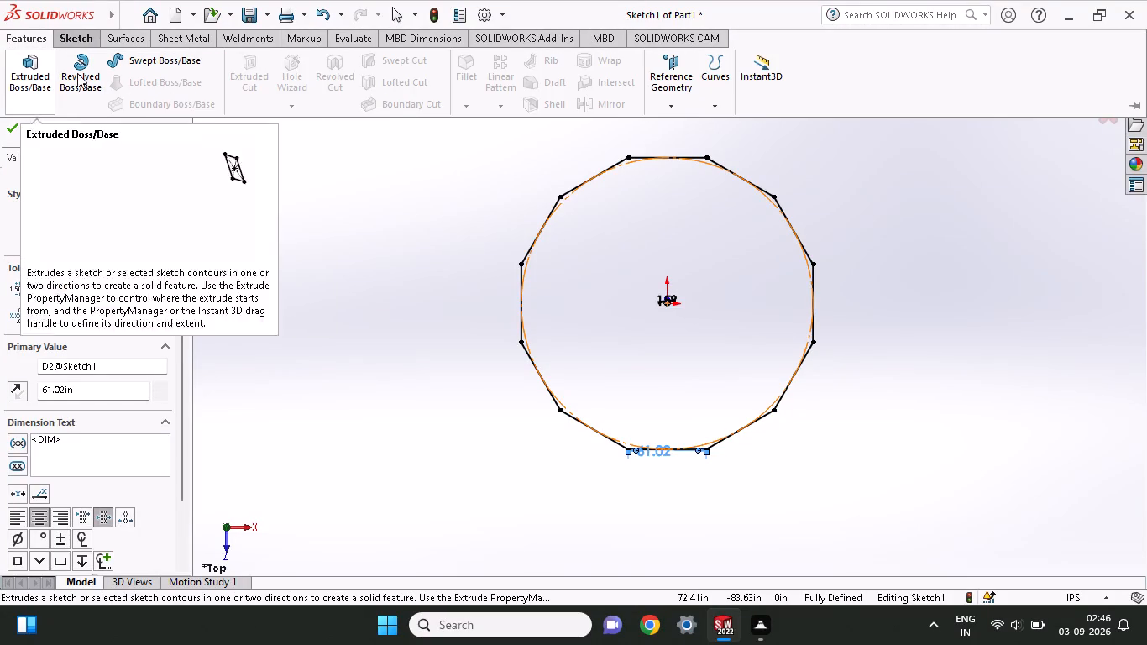
pyautogui.click(8, 126)
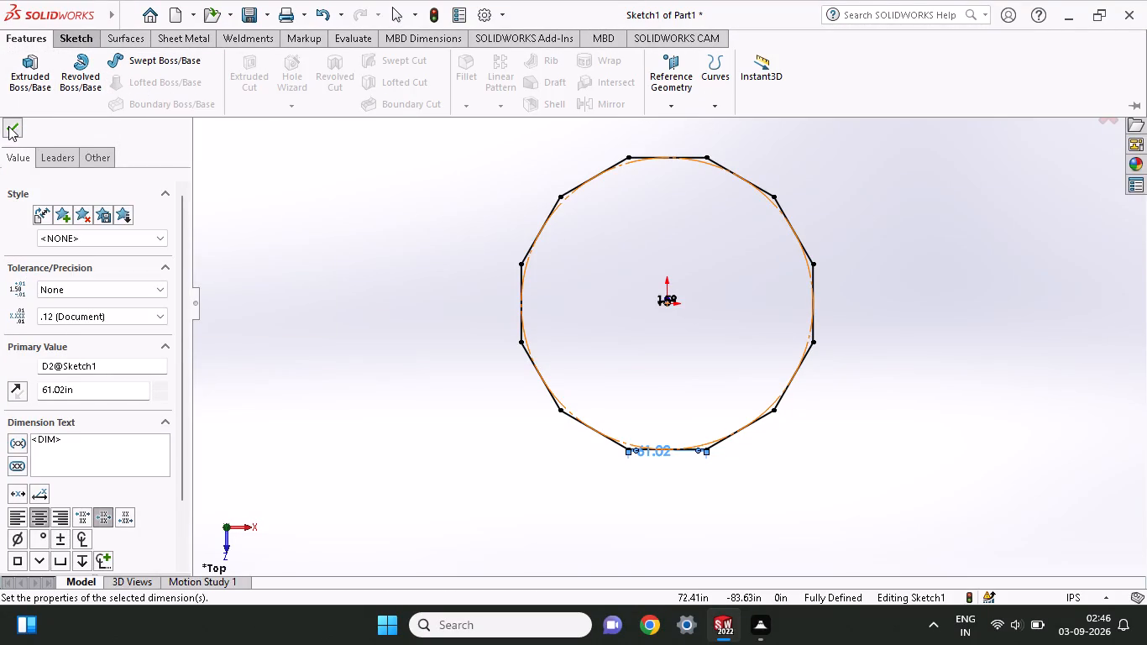
pyautogui.click(23, 31)
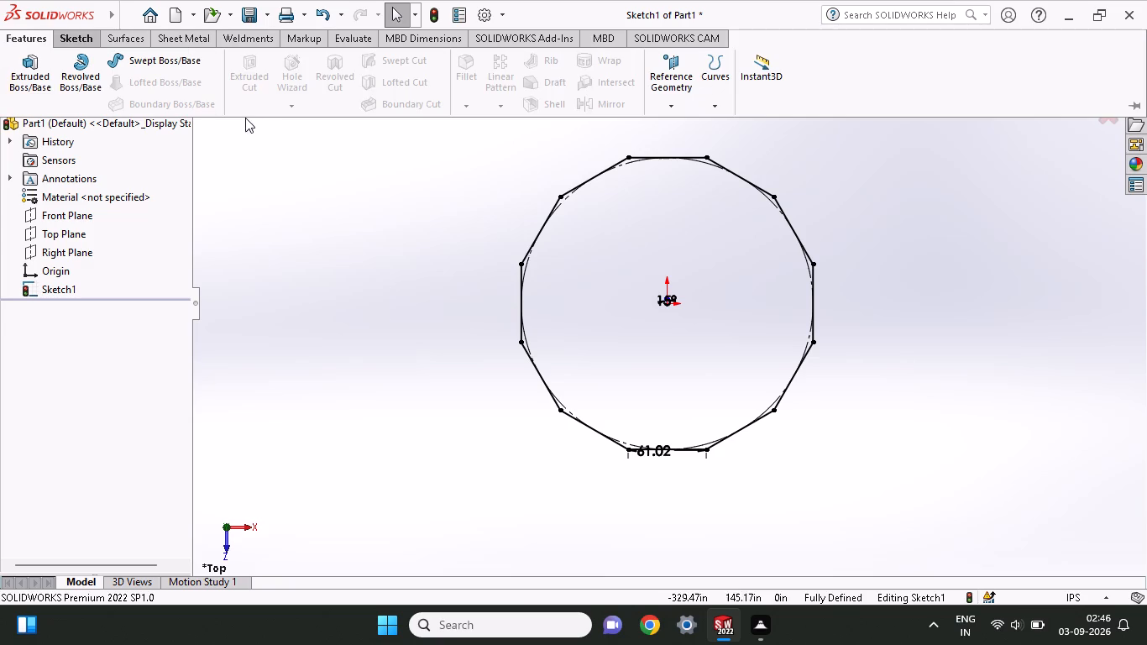
pyautogui.moveTo(245, 118); pyautogui.dragTo(237, 134, button='right')
pyautogui.rightClick(322, 204)
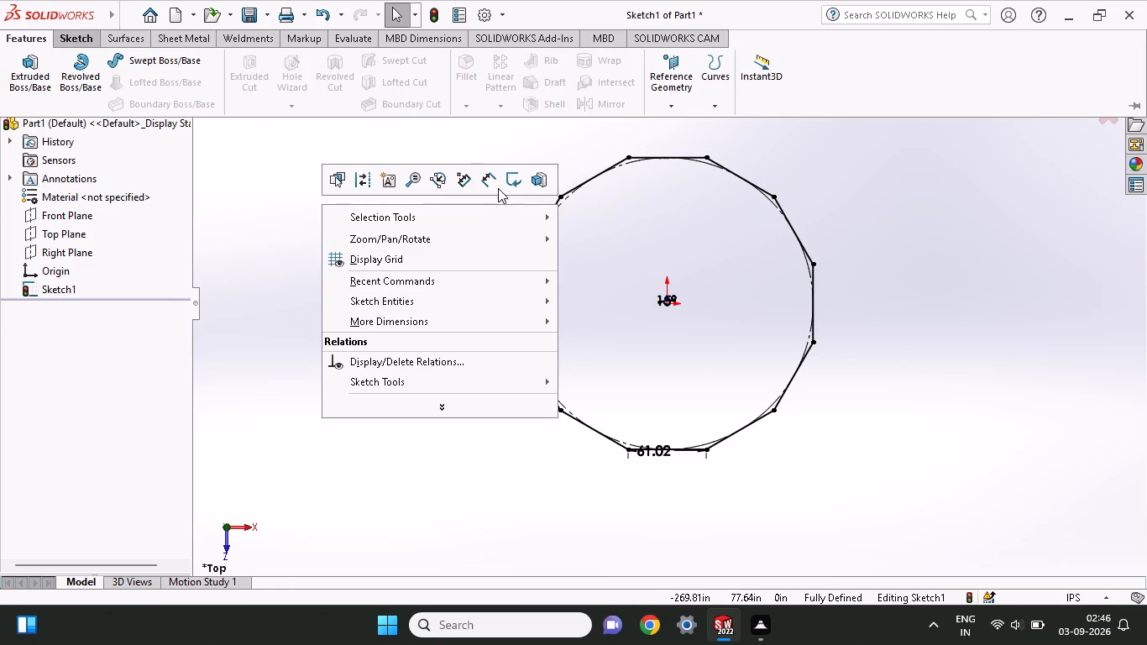
pyautogui.click(506, 184)
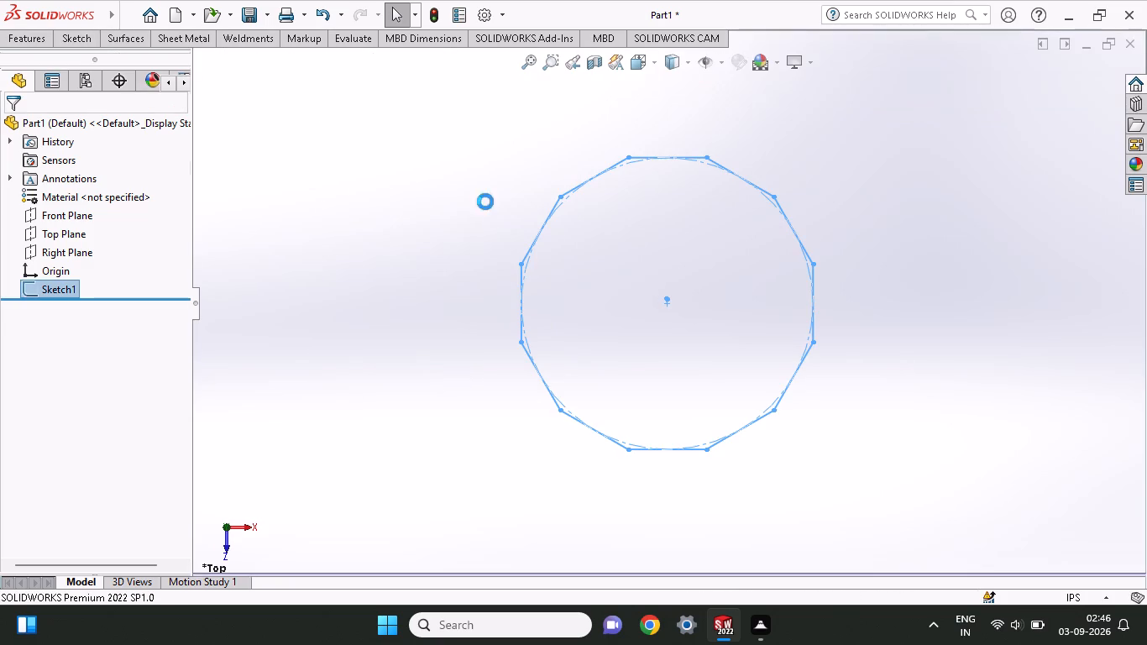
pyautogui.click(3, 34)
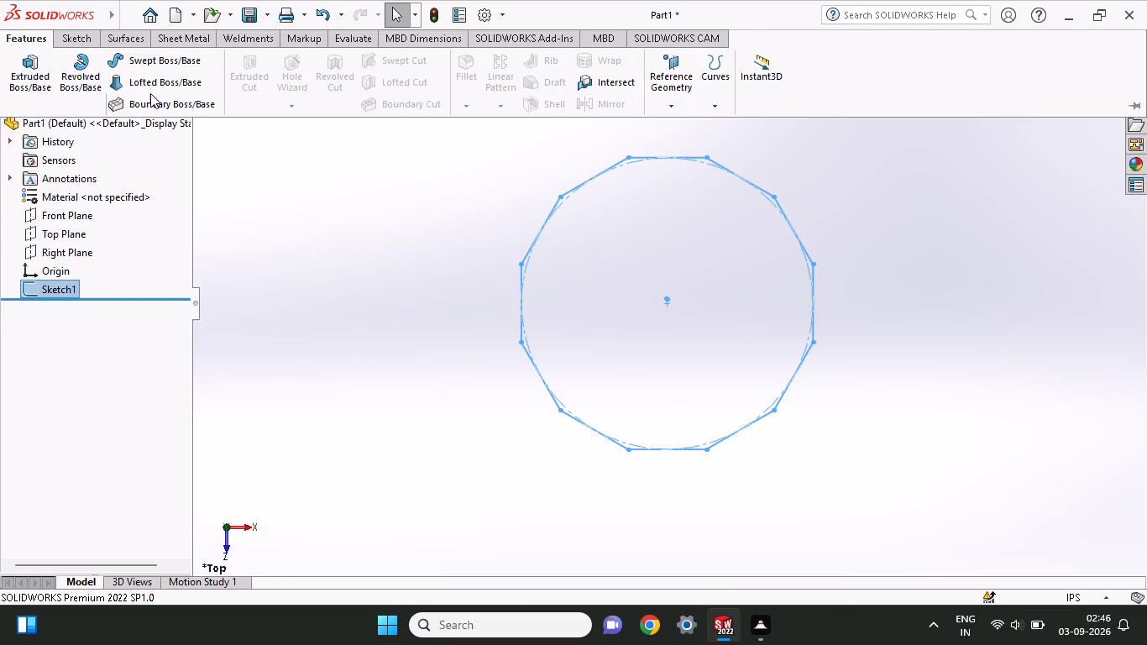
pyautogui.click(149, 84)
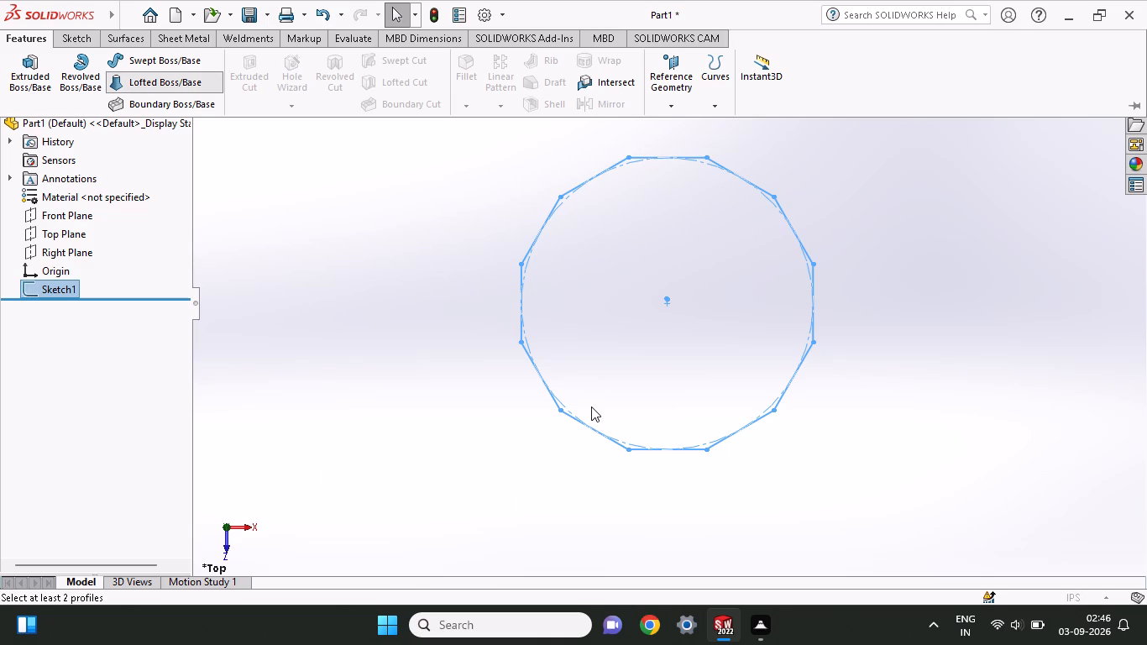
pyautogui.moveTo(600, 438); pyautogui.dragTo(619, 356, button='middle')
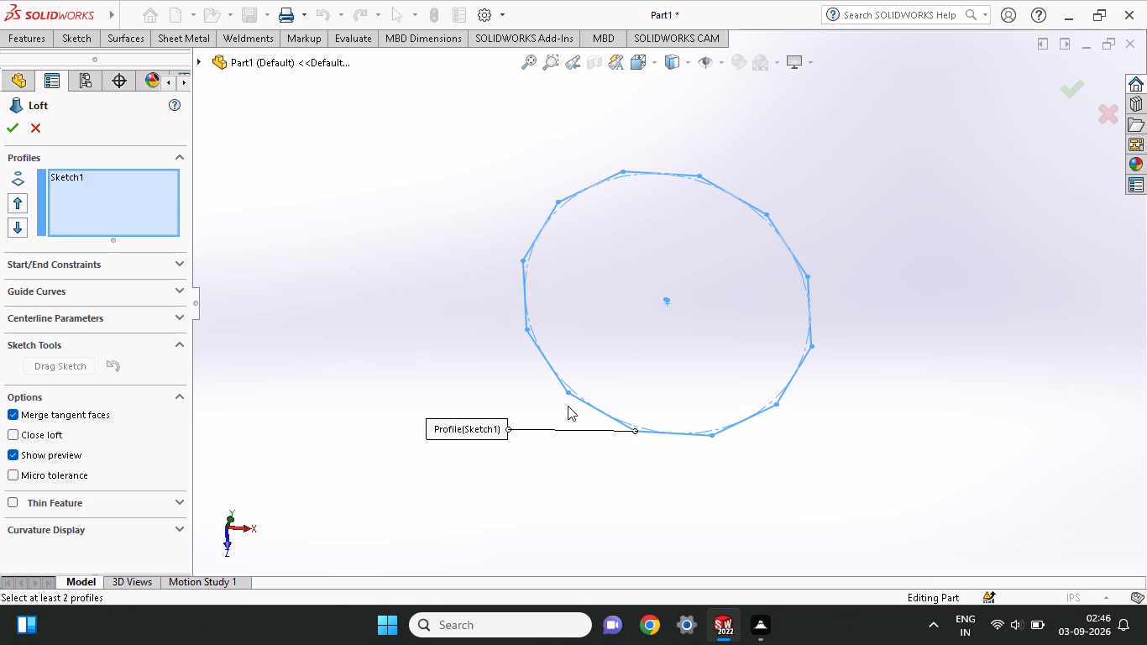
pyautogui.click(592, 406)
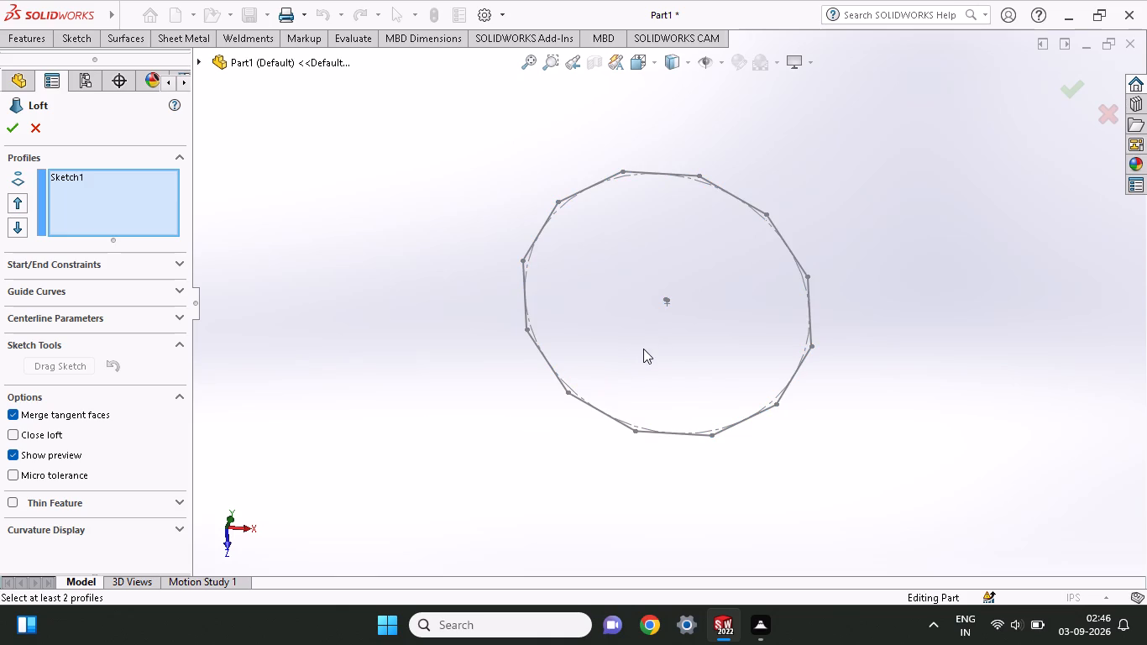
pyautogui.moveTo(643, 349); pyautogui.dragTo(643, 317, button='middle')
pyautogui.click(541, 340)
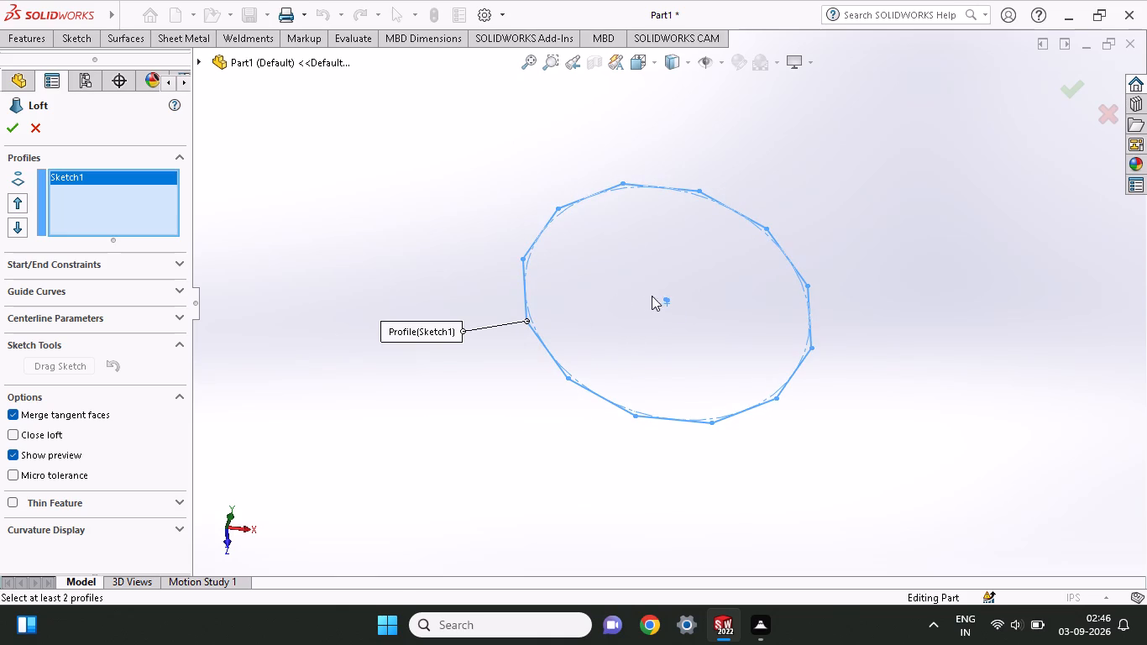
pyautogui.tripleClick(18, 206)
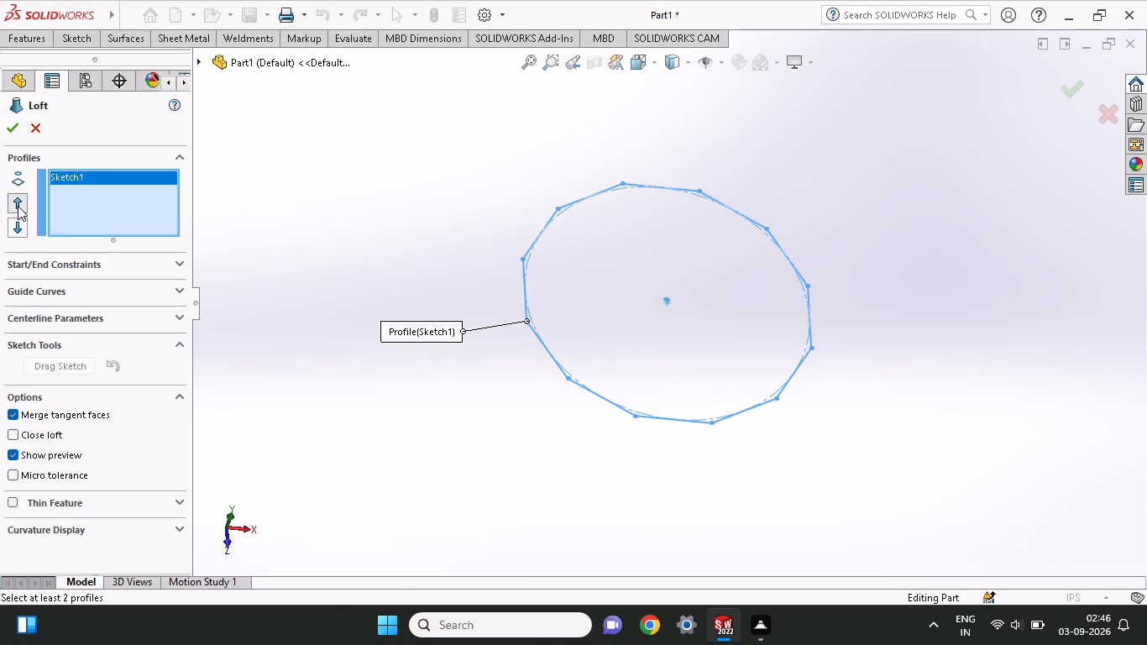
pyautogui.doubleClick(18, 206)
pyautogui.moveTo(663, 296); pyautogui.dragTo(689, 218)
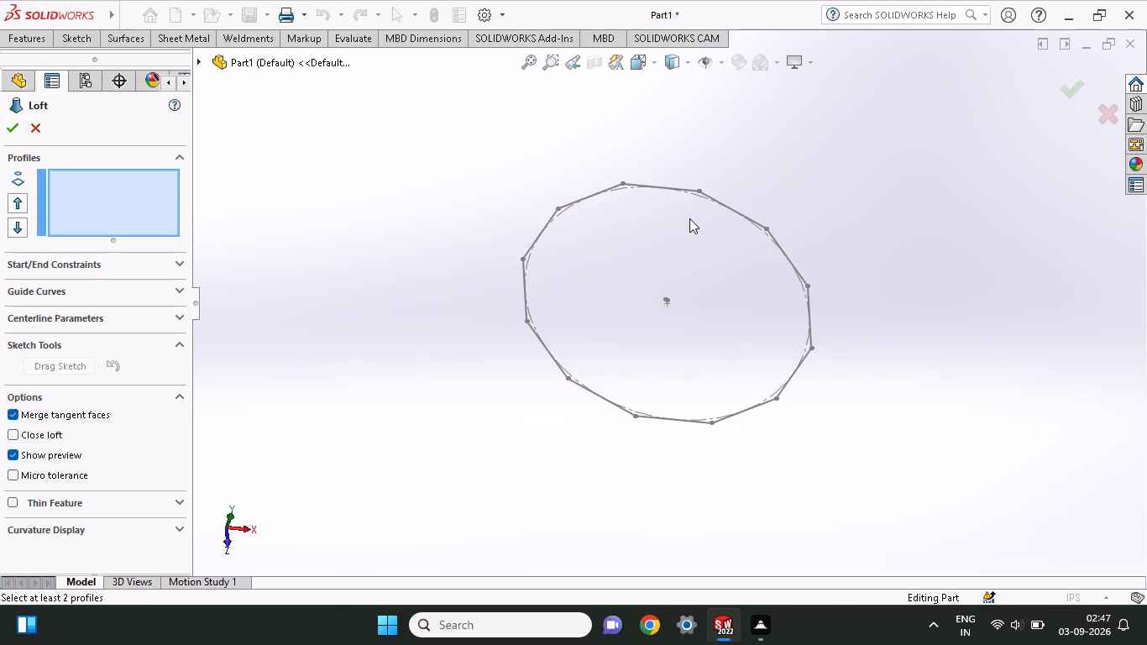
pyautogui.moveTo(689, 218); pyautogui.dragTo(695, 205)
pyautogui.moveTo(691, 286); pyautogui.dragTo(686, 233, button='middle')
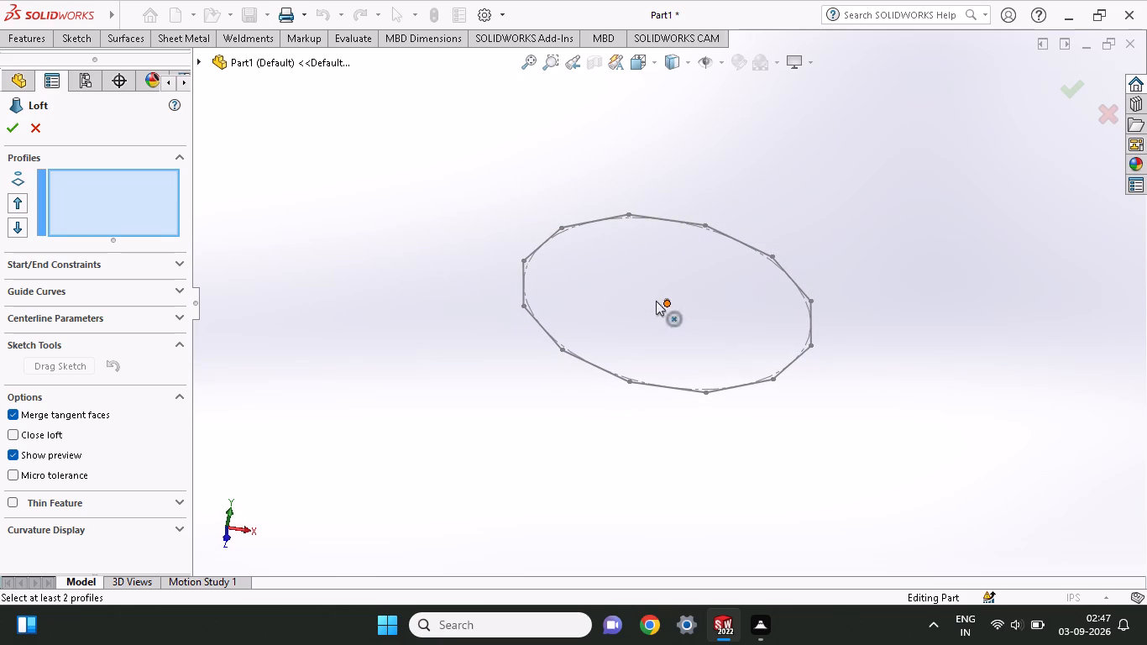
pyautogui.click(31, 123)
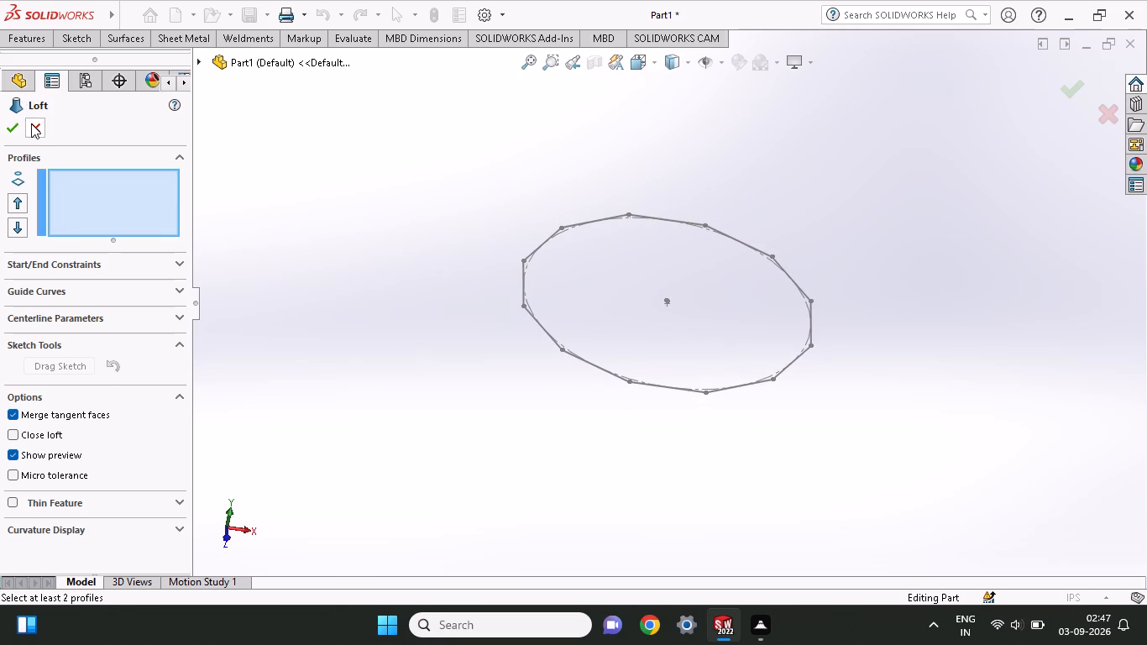
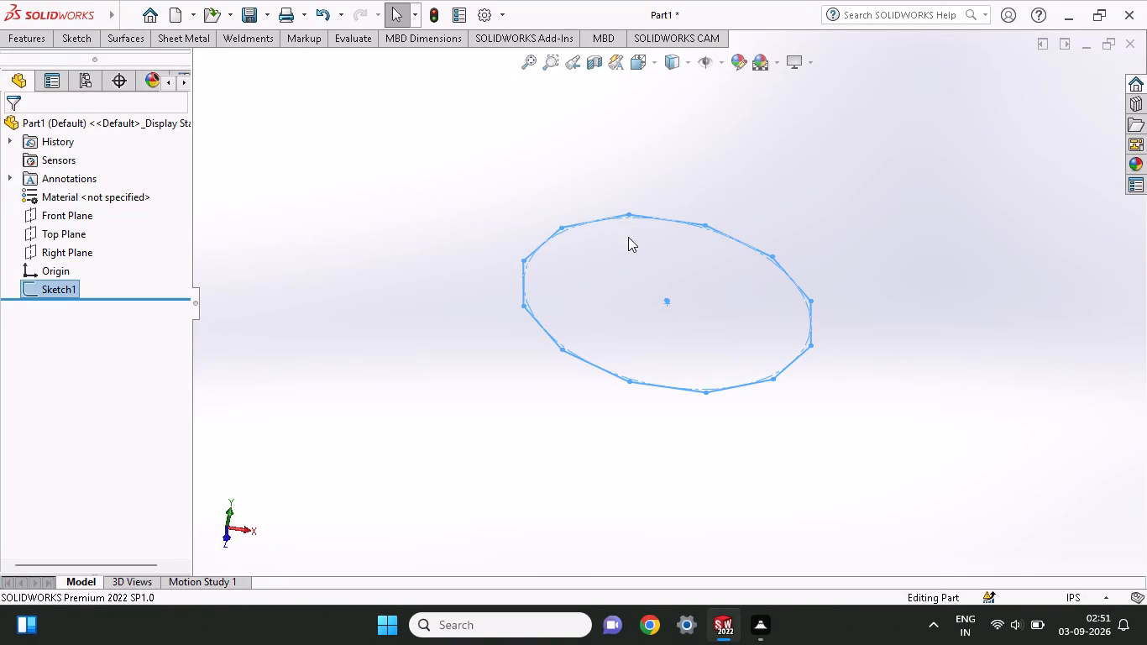
# Examine the finished twelve-sided polygon sketch from several viewing angles, and leave it deselected.
pyautogui.moveTo(628, 237); pyautogui.dragTo(579, 356, button='middle')
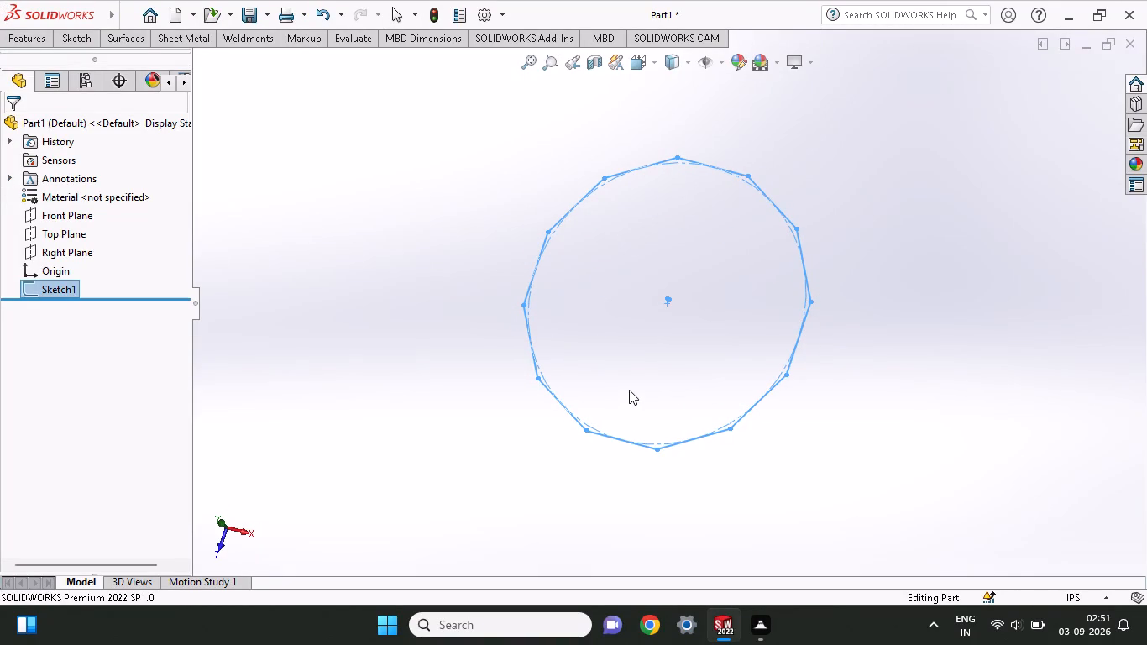
pyautogui.moveTo(631, 351); pyautogui.dragTo(626, 418, button='middle')
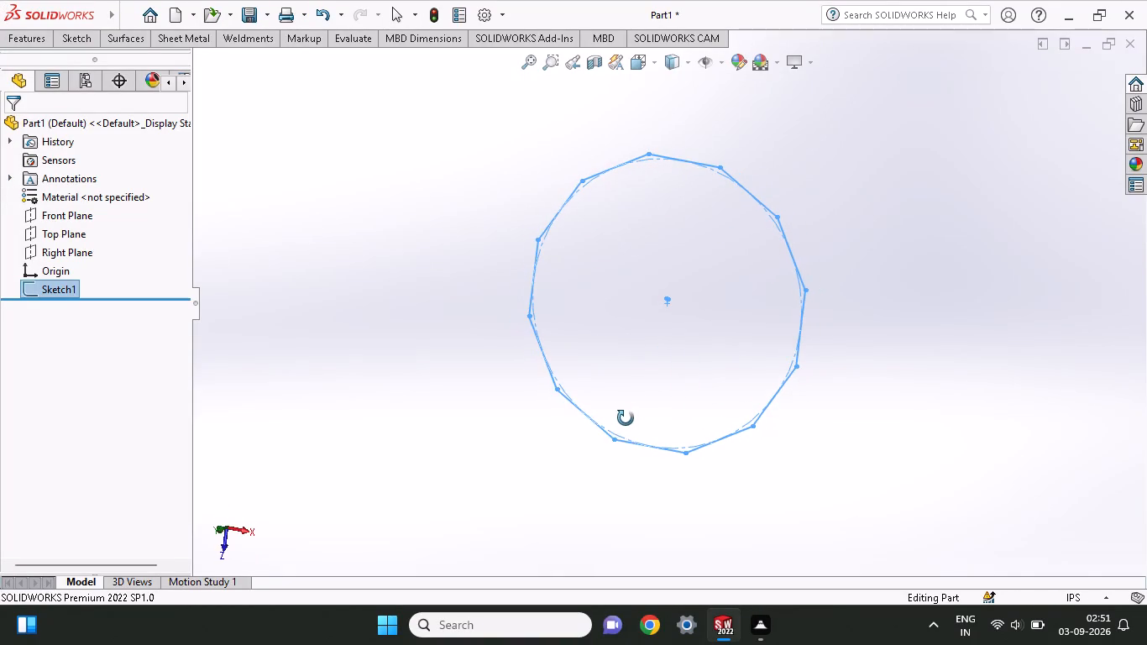
pyautogui.moveTo(626, 418); pyautogui.dragTo(625, 402, button='middle')
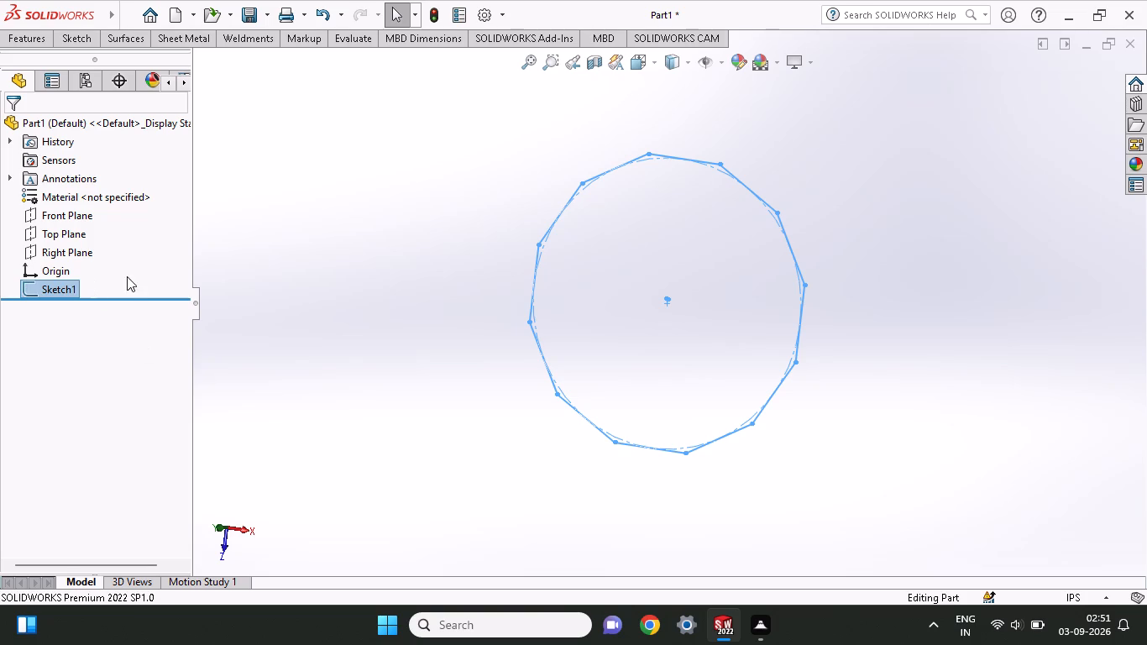
pyautogui.moveTo(552, 322); pyautogui.dragTo(556, 283, button='middle')
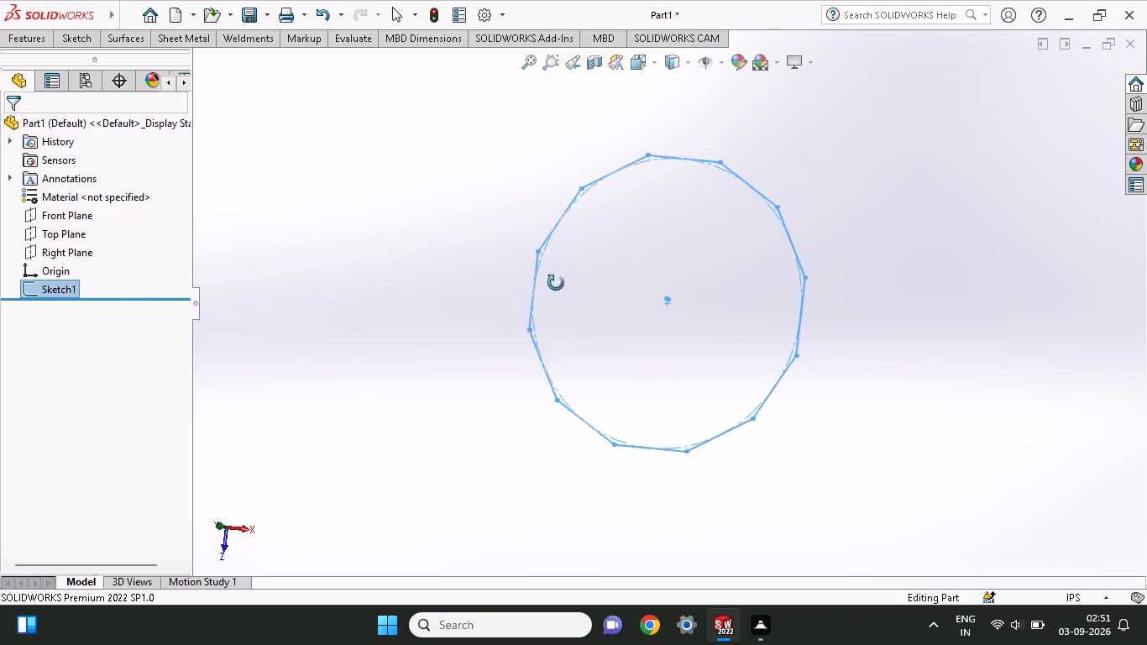
pyautogui.moveTo(556, 283); pyautogui.dragTo(616, 317, button='middle')
pyautogui.moveTo(664, 305); pyautogui.dragTo(625, 348, button='middle')
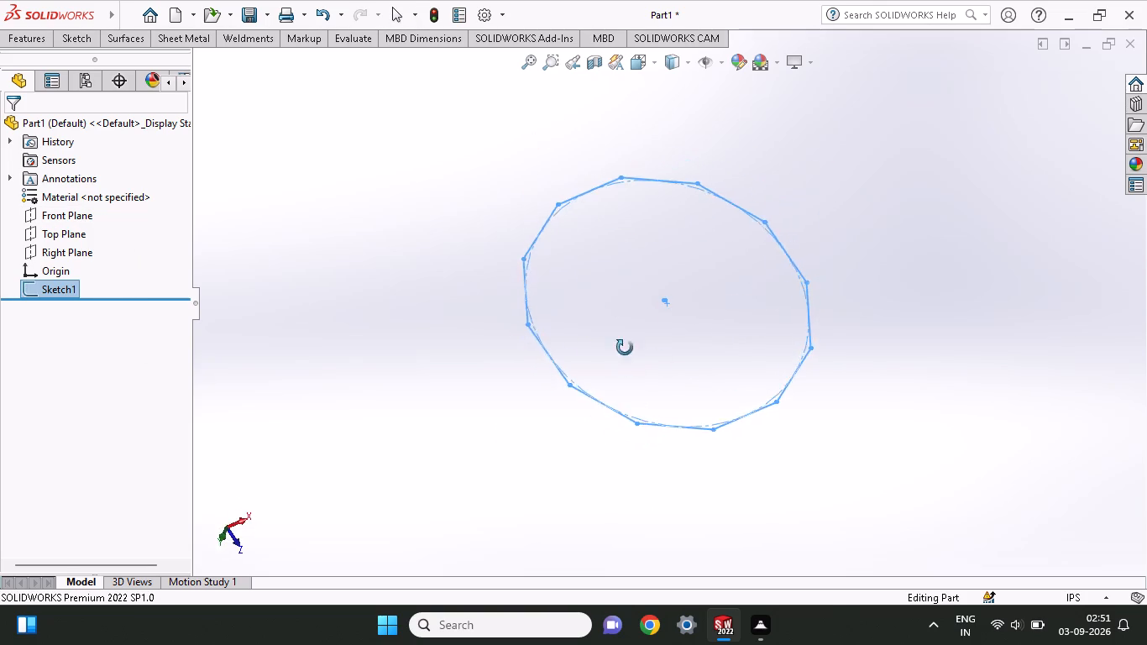
pyautogui.moveTo(625, 348); pyautogui.dragTo(615, 80, button='middle')
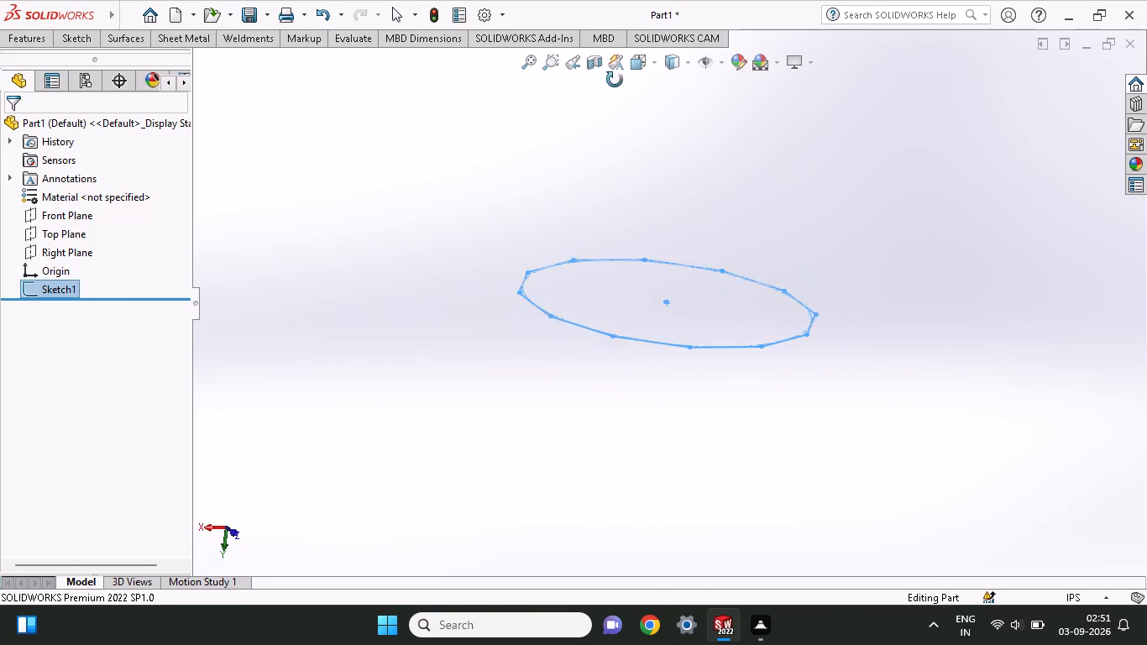
pyautogui.moveTo(615, 80); pyautogui.dragTo(612, 545, button='middle')
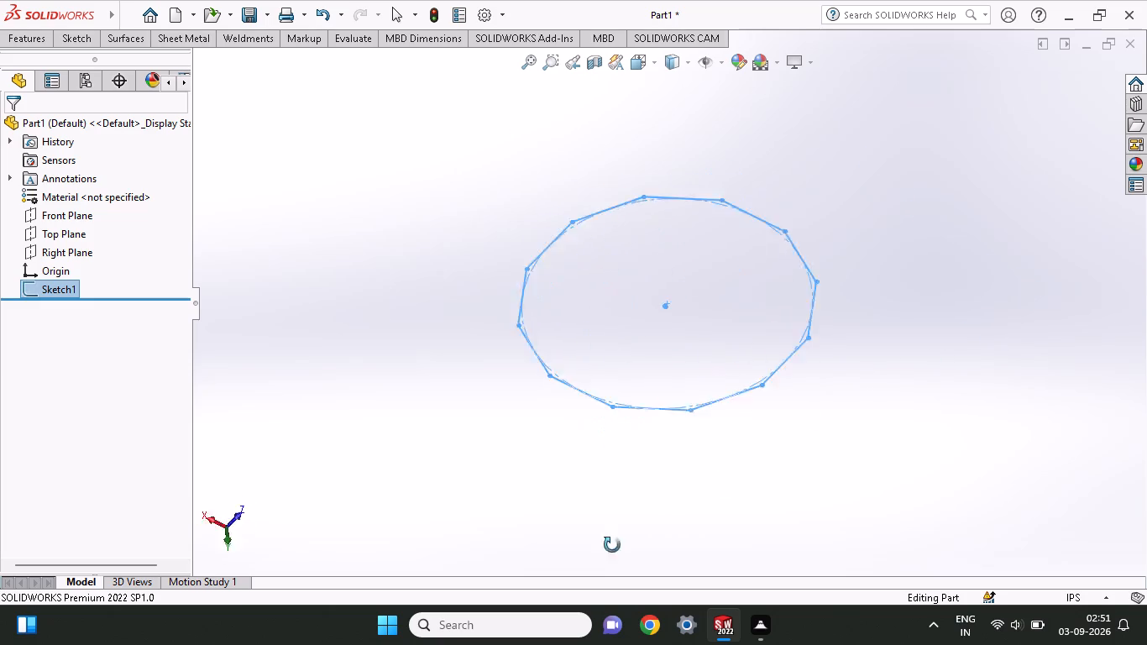
pyautogui.moveTo(612, 545); pyautogui.dragTo(431, 477, button='middle')
pyautogui.rightClick(55, 285)
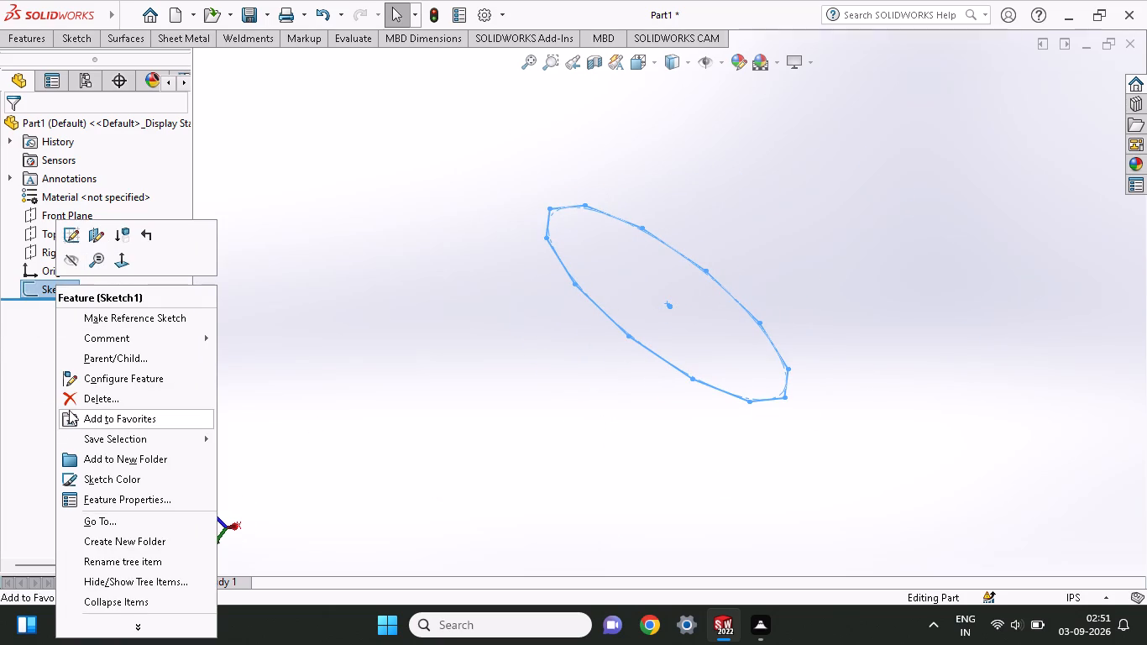
pyautogui.click(427, 349)
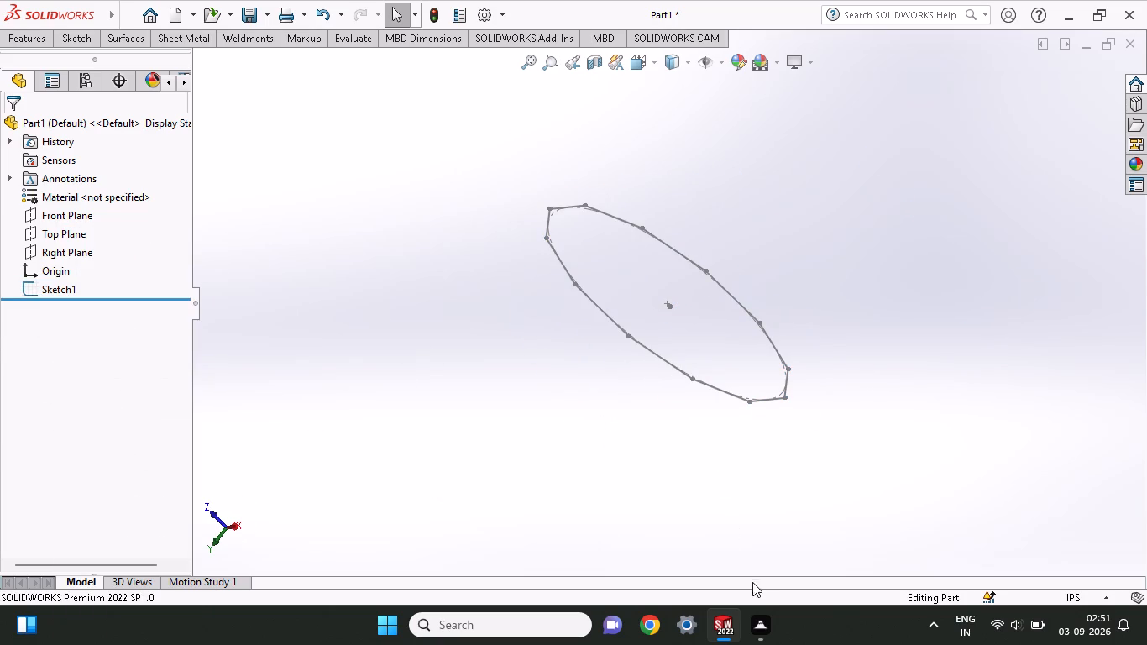
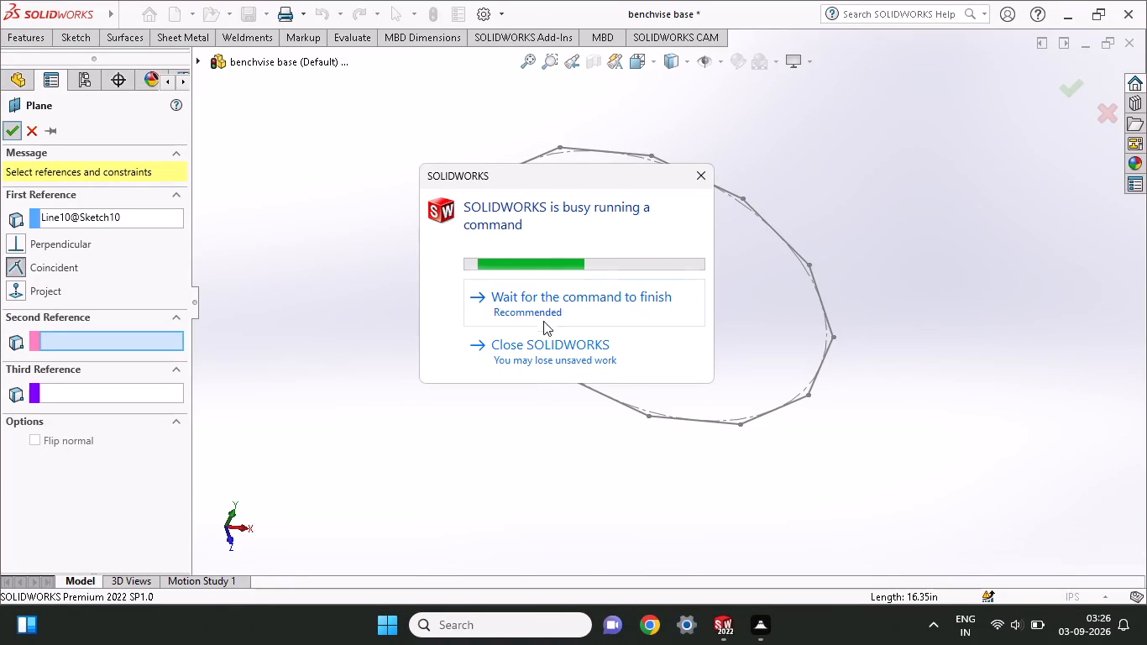
# Let the busy Plane command finish running instead of closing the program.
pyautogui.click(546, 312)
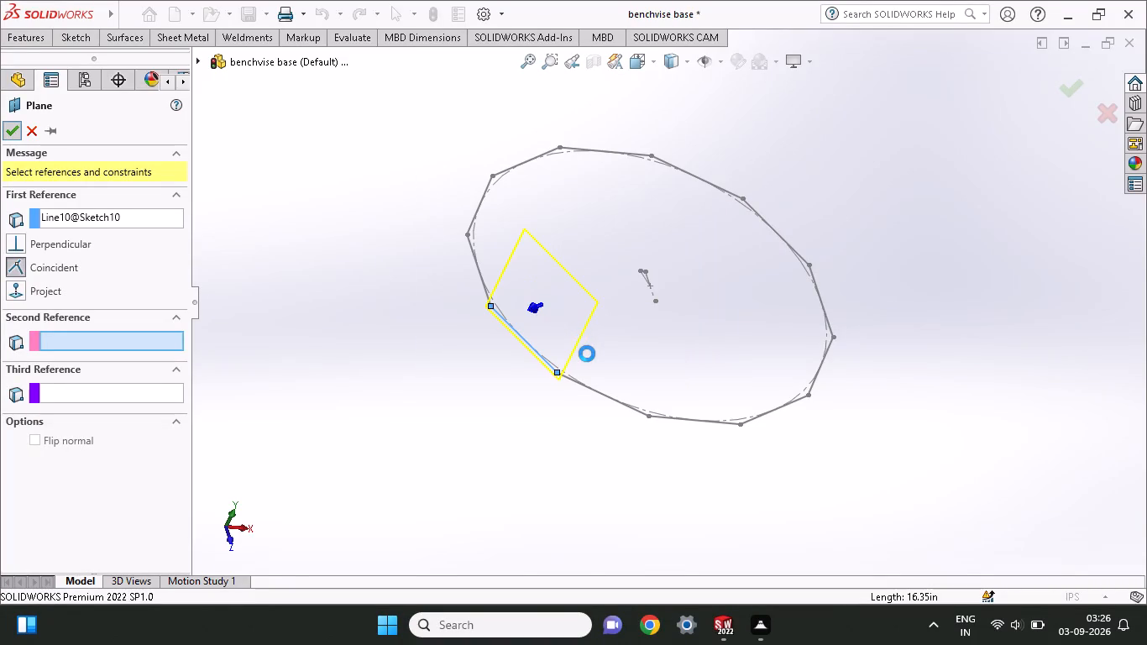
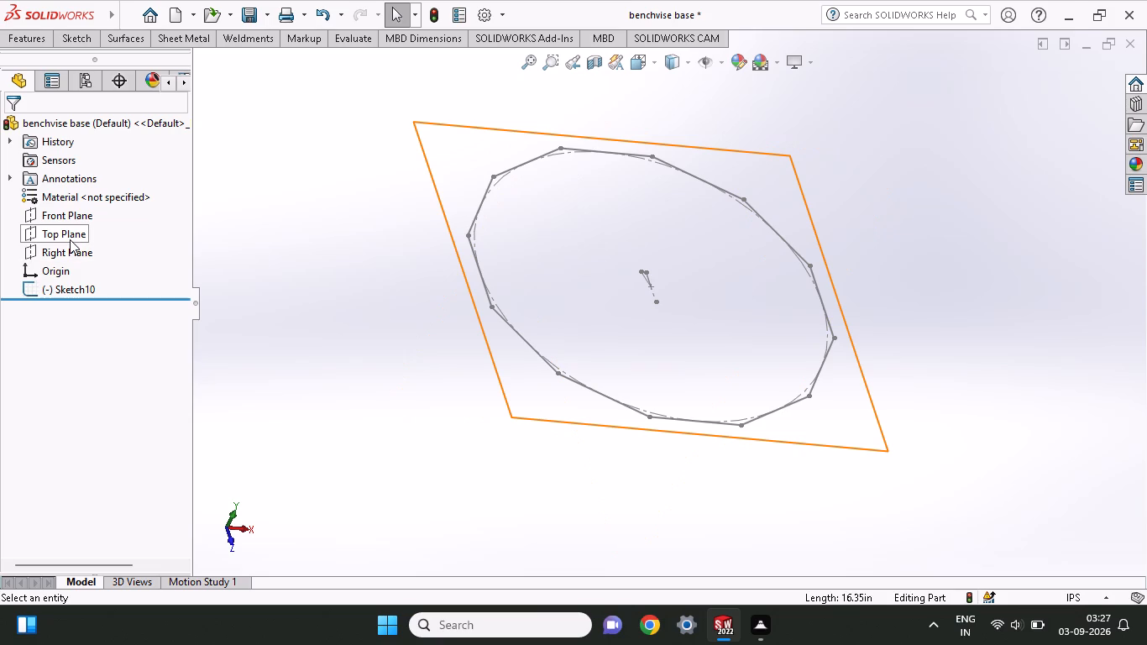
# Create a reference plane offset 35'-2" from the Top Plane.
pyautogui.click(63, 233)
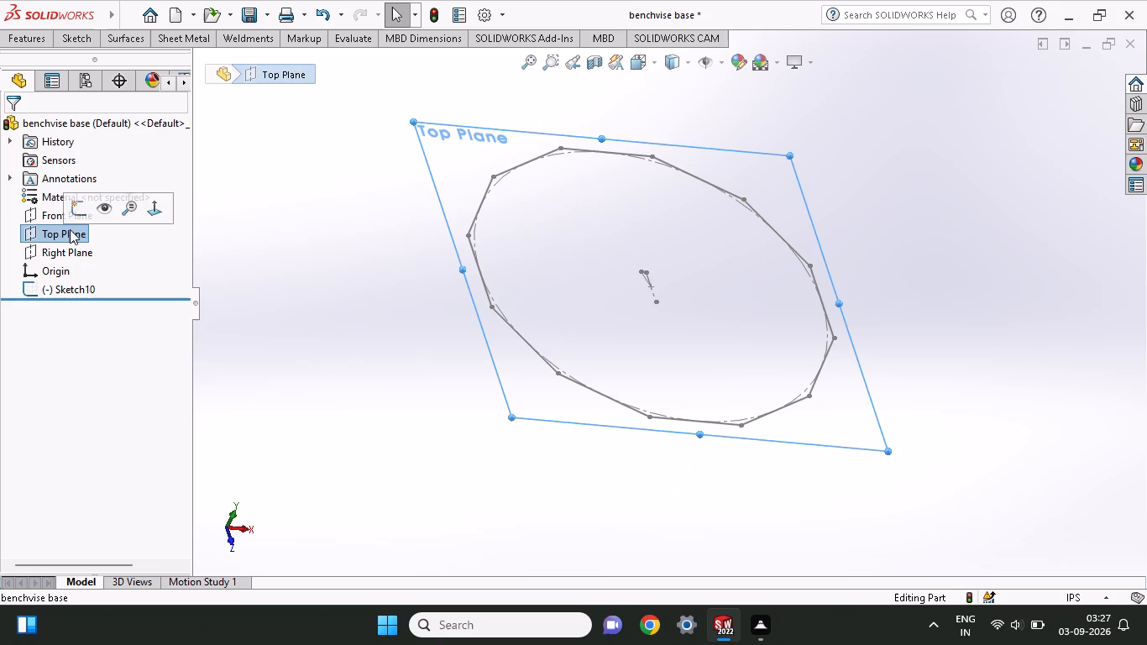
pyautogui.click(36, 43)
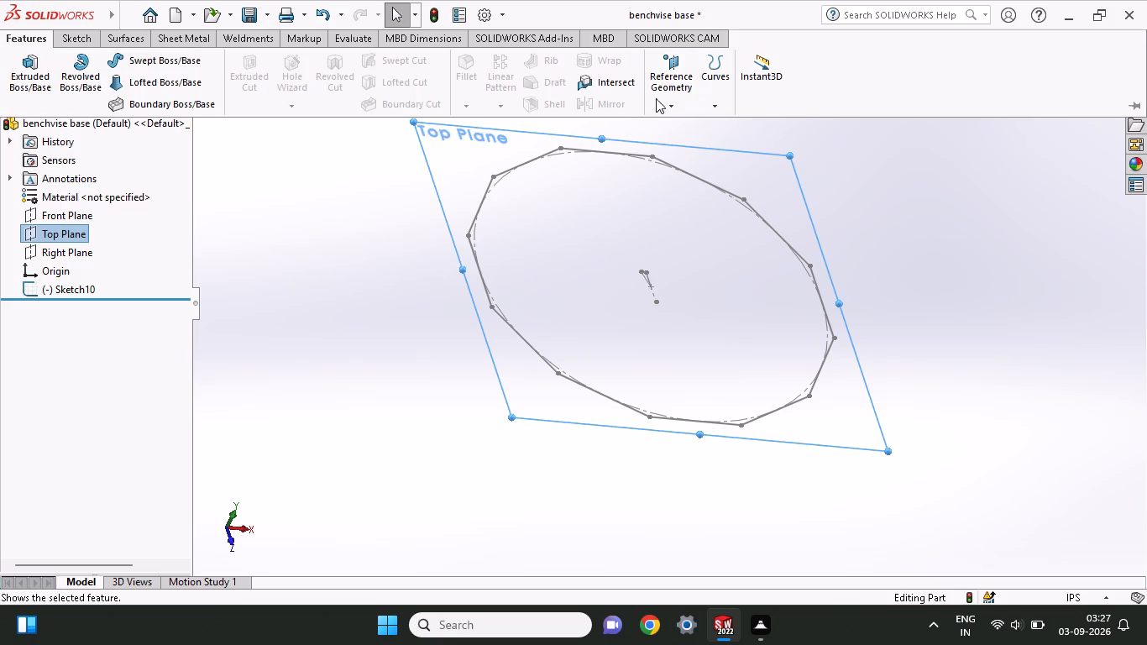
pyautogui.click(663, 97)
pyautogui.click(683, 124)
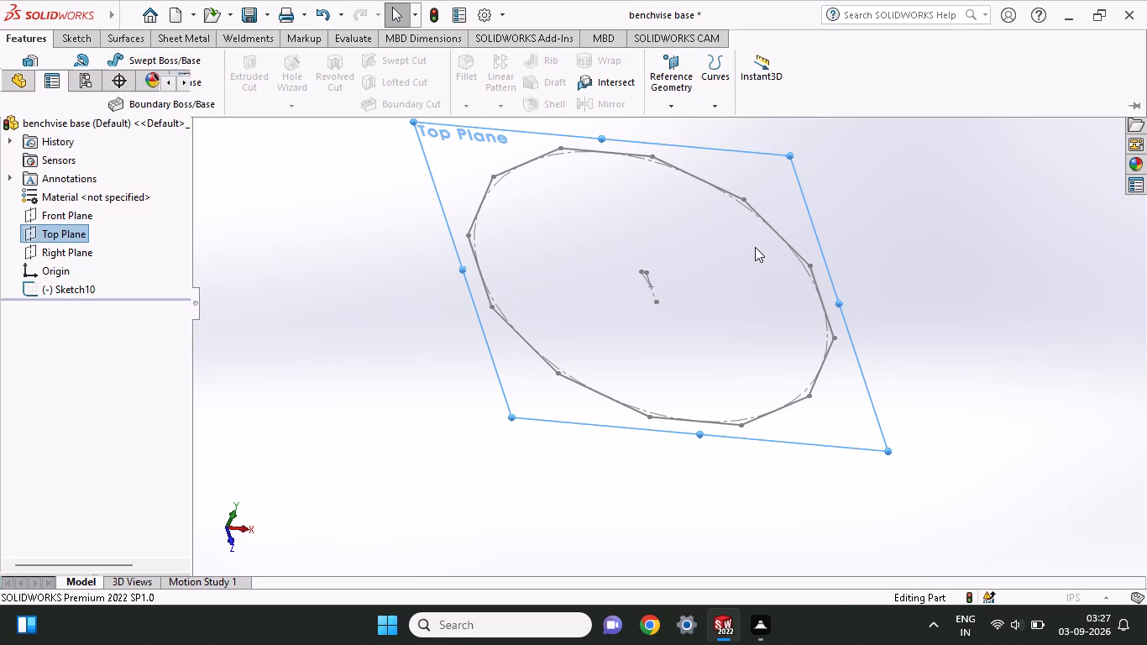
pyautogui.moveTo(413, 302); pyautogui.dragTo(453, 225, button='middle')
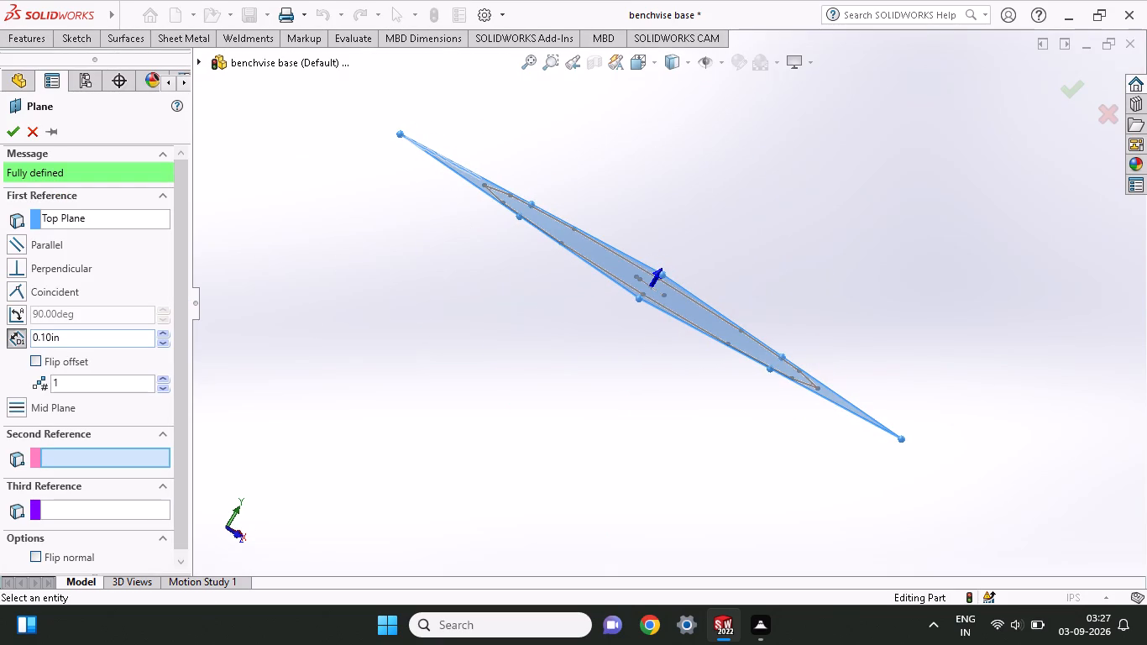
pyautogui.moveTo(94, 342); pyautogui.dragTo(0, 413)
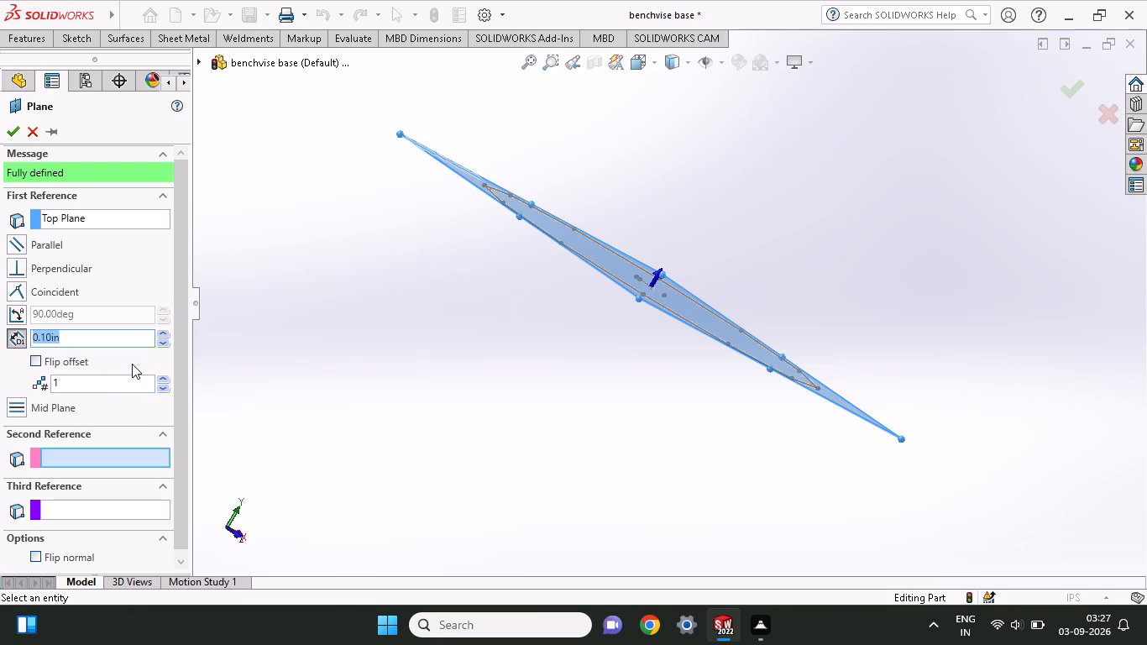
pyautogui.write('35')
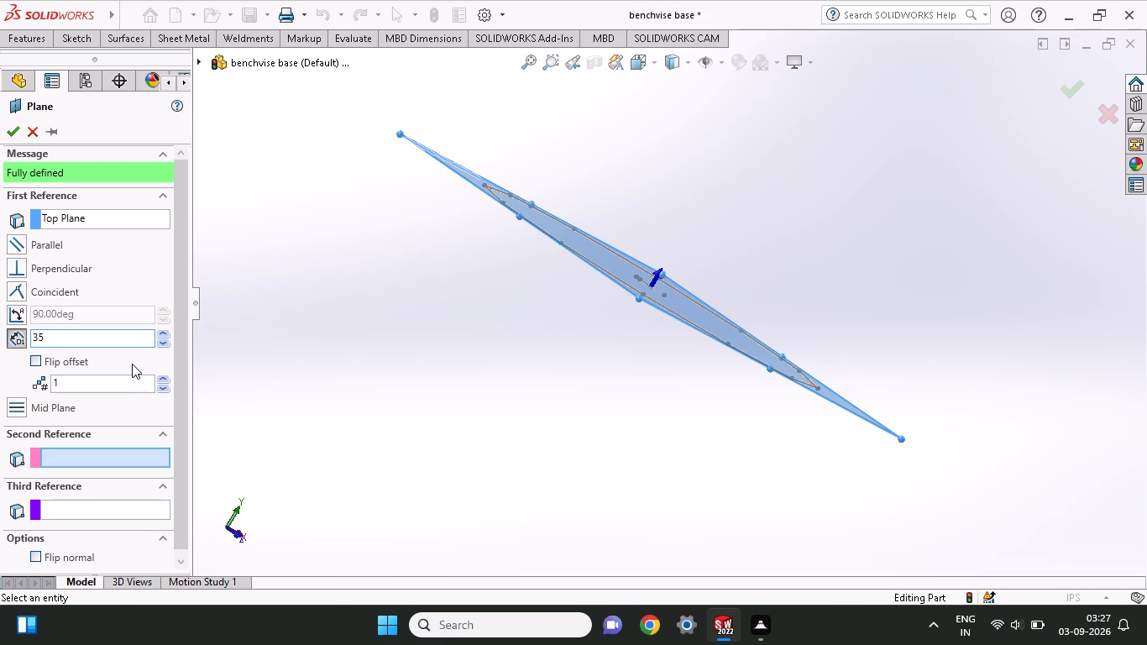
pyautogui.press("'")
pyautogui.write('-2"')
pyautogui.press('Return')
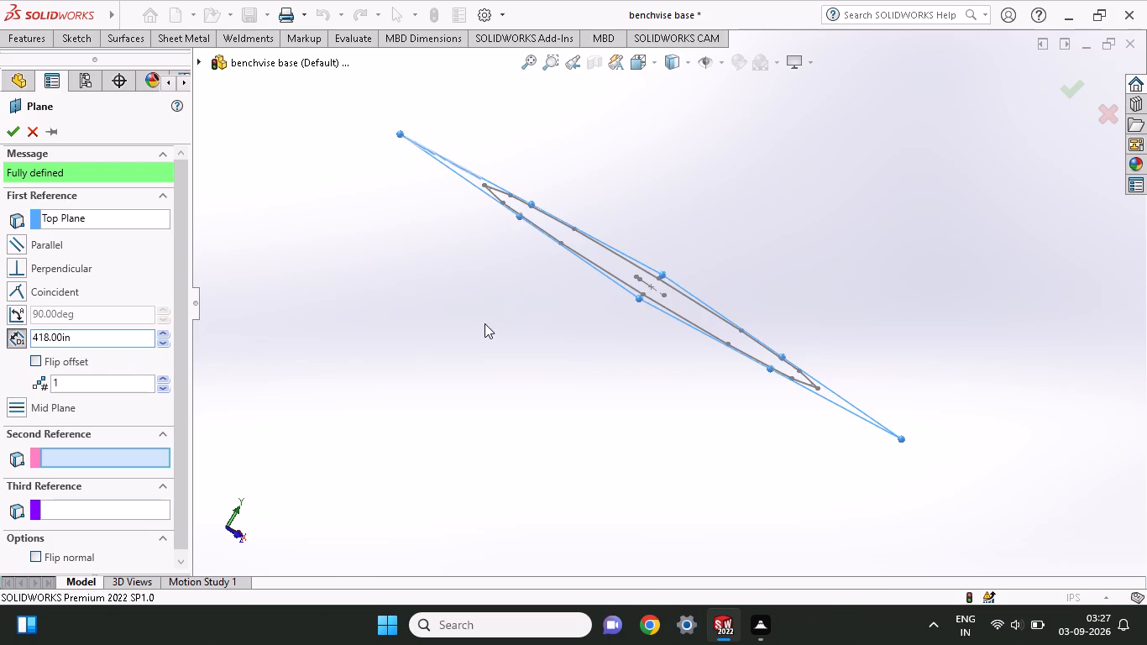
pyautogui.moveTo(489, 322); pyautogui.dragTo(515, 311, button='middle')
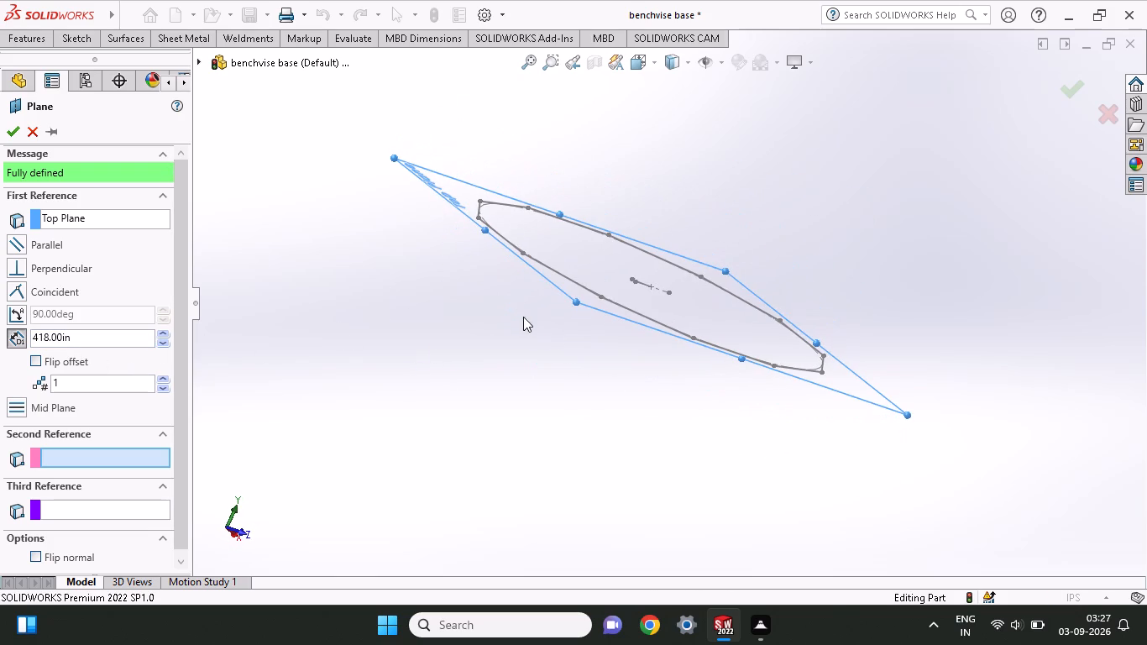
pyautogui.keyDown('ctrl'); pyautogui.scroll(-2, 564, 338); pyautogui.keyUp('ctrl')
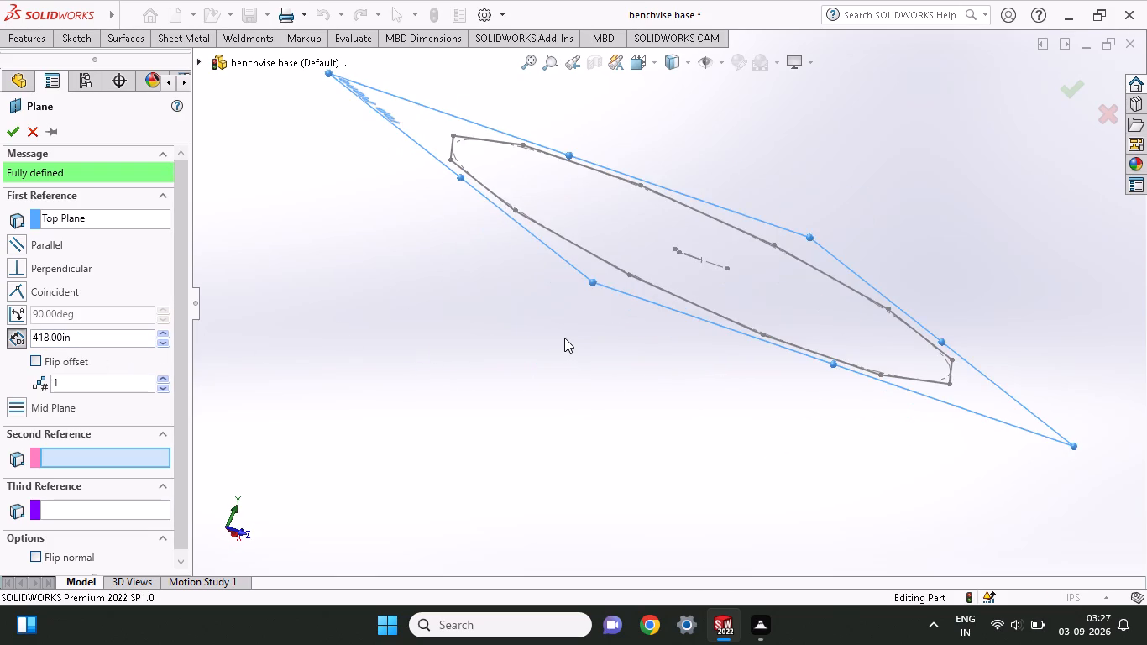
pyautogui.keyDown('ctrl'); pyautogui.scroll(14, 564, 338); pyautogui.keyUp('ctrl')
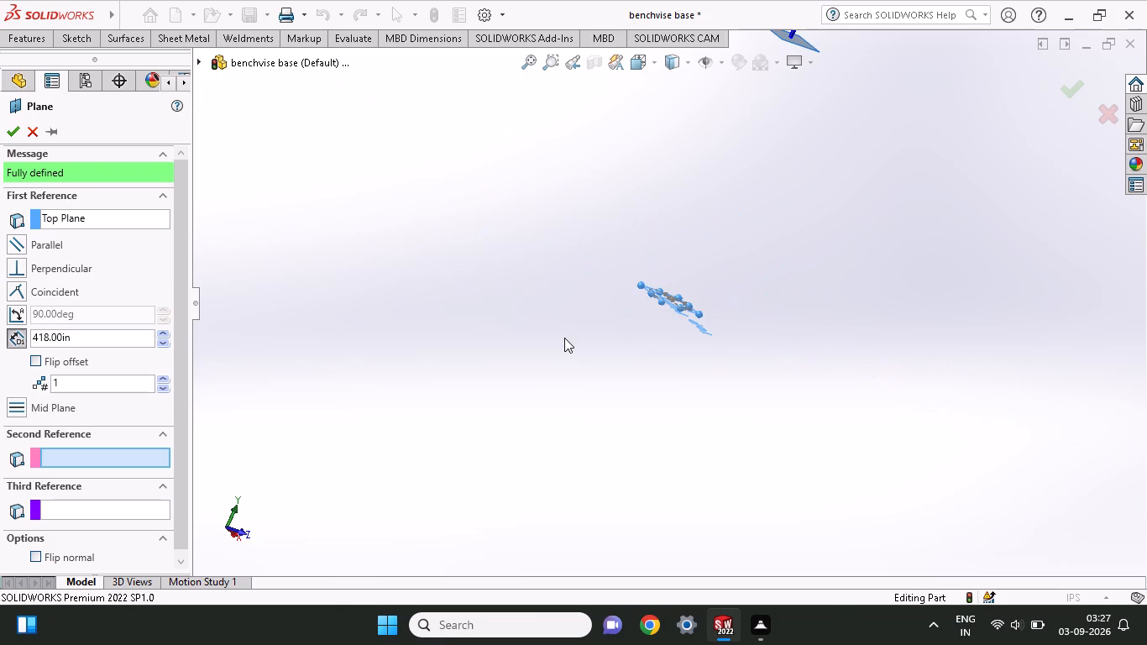
pyautogui.keyDown('ctrl'); pyautogui.scroll(2, 699, 245); pyautogui.keyUp('ctrl')
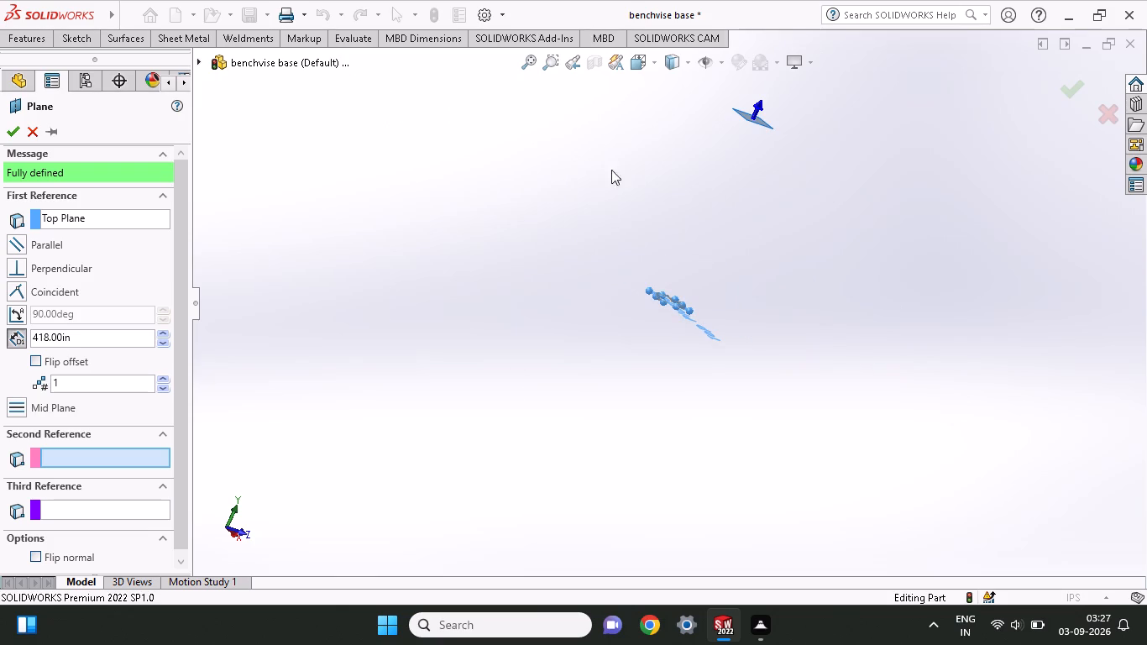
pyautogui.click(8, 130)
# Sketch a twelve-sided polygon on the new offset plane, centred on the origin, with an inscribed circle about 54 in across.
pyautogui.moveTo(798, 149); pyautogui.dragTo(748, 309, button='middle')
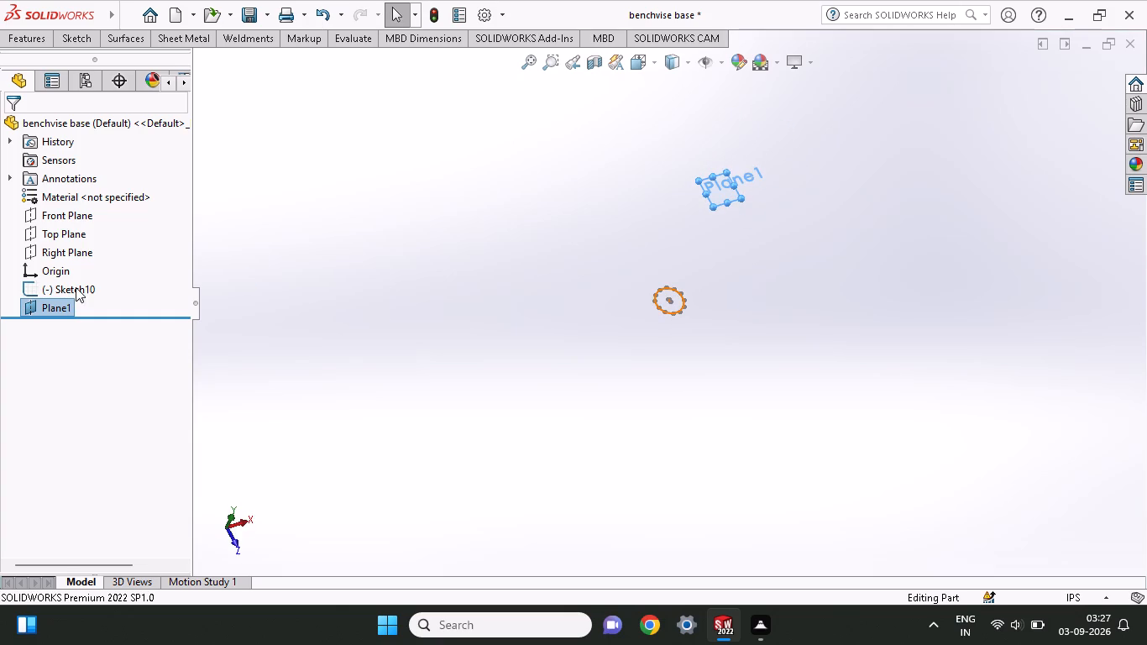
pyautogui.rightClick(48, 306)
pyautogui.click(72, 268)
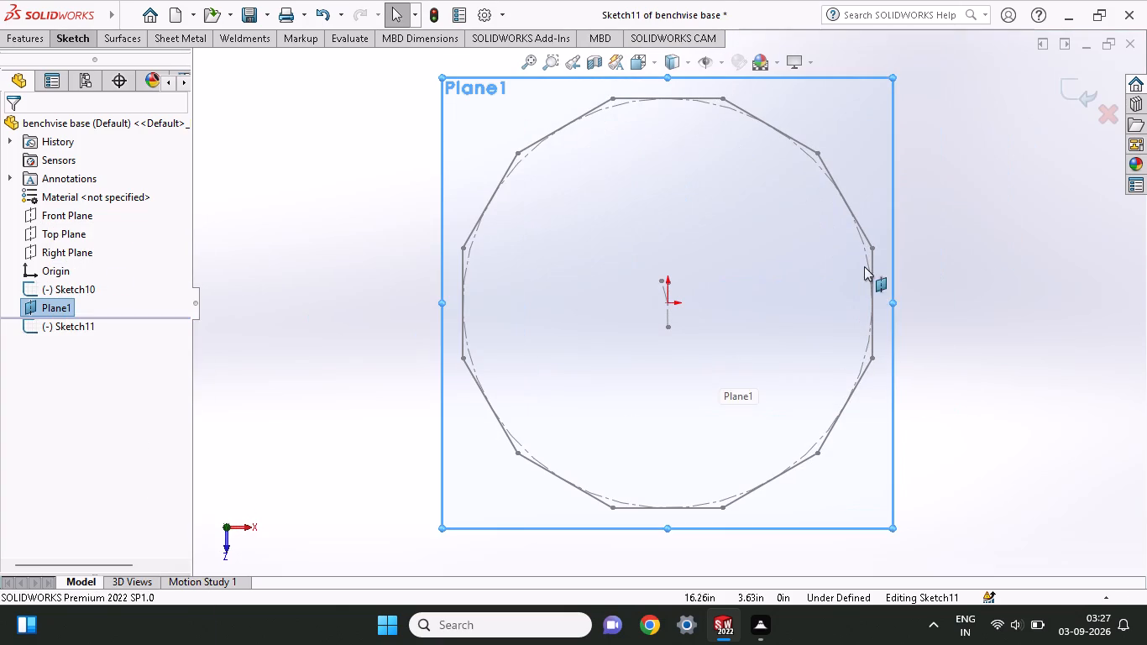
pyautogui.click(82, 40)
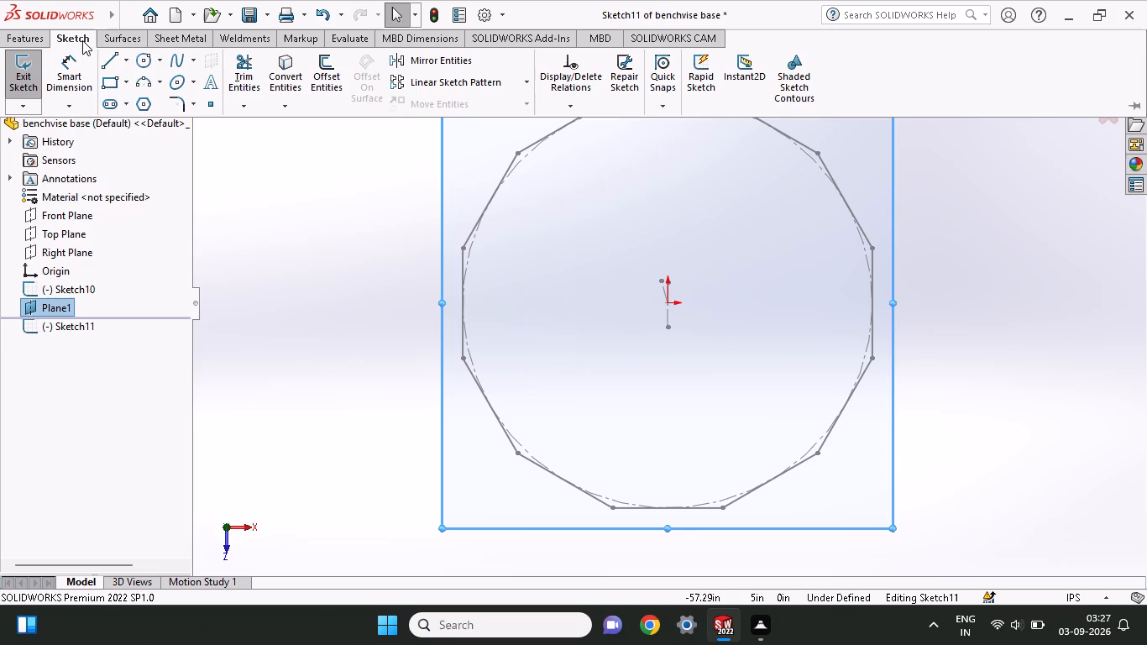
pyautogui.click(144, 107)
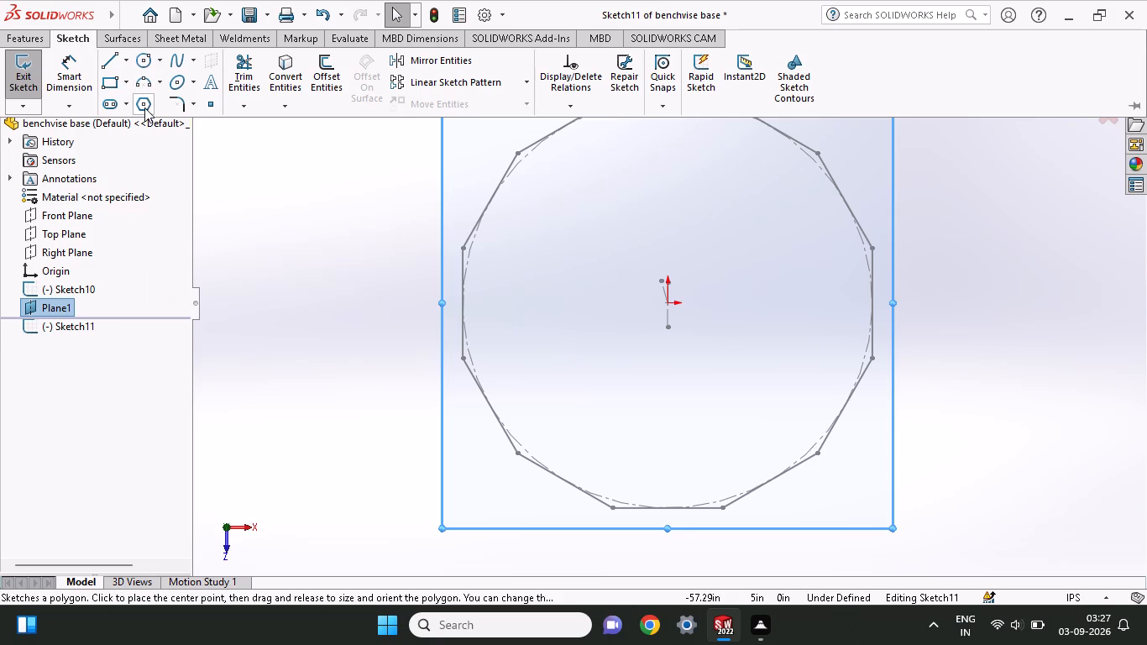
pyautogui.click(664, 305)
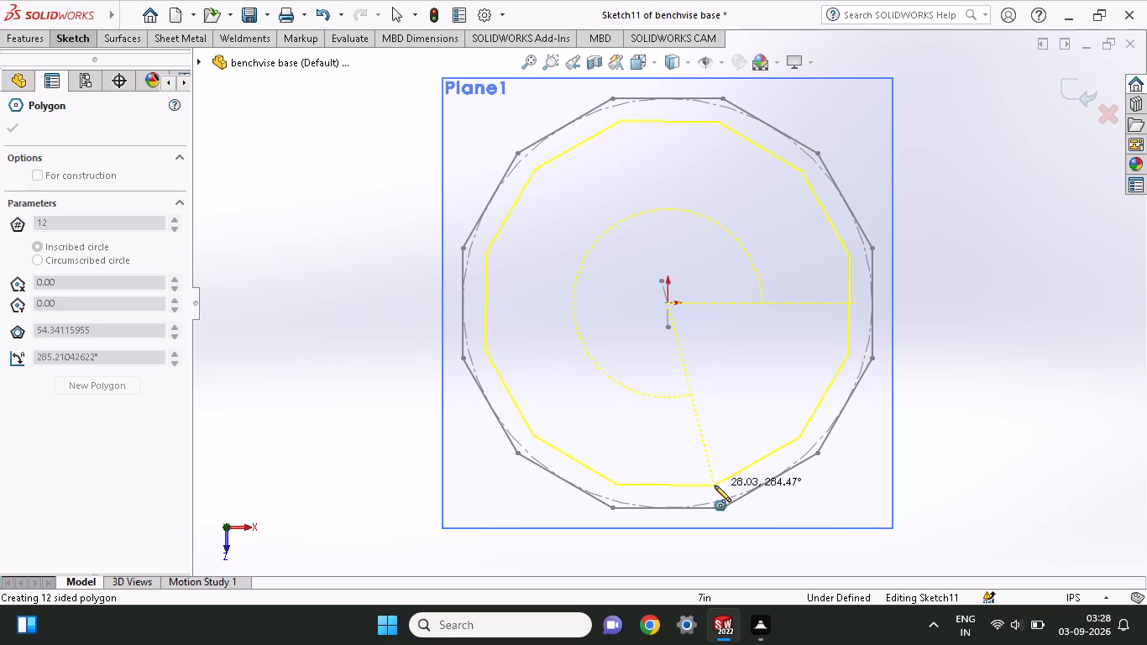
pyautogui.click(715, 485)
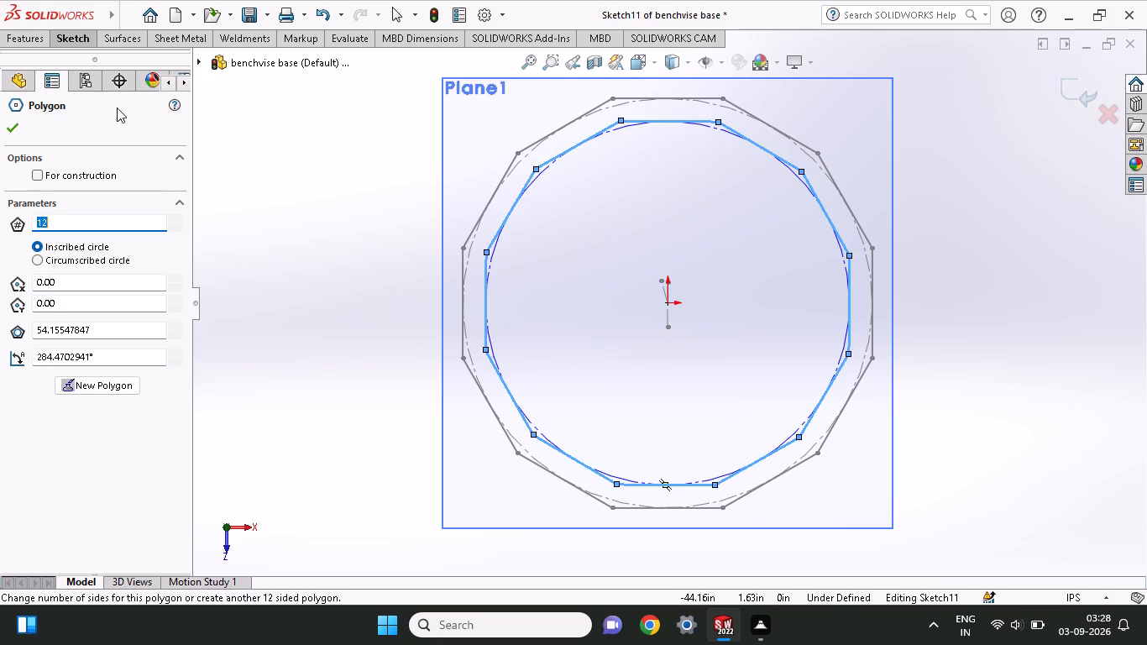
# Dimension the distance between two opposite sides of the new polygon as 51.75 in.
pyautogui.click(68, 36)
pyautogui.click(76, 65)
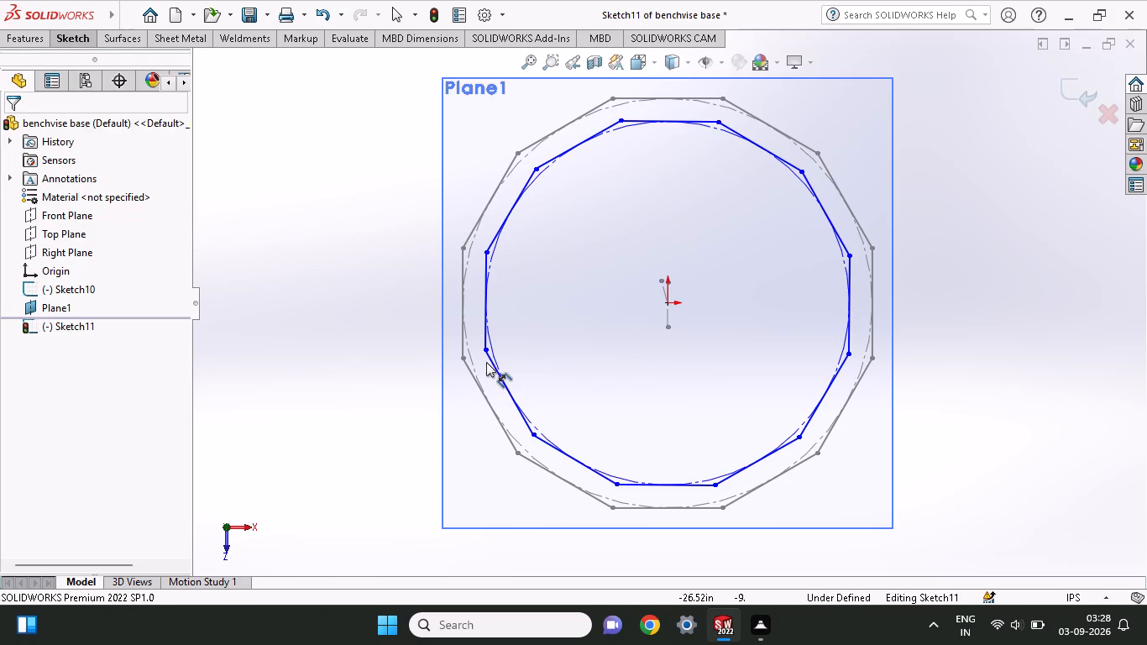
pyautogui.click(483, 302)
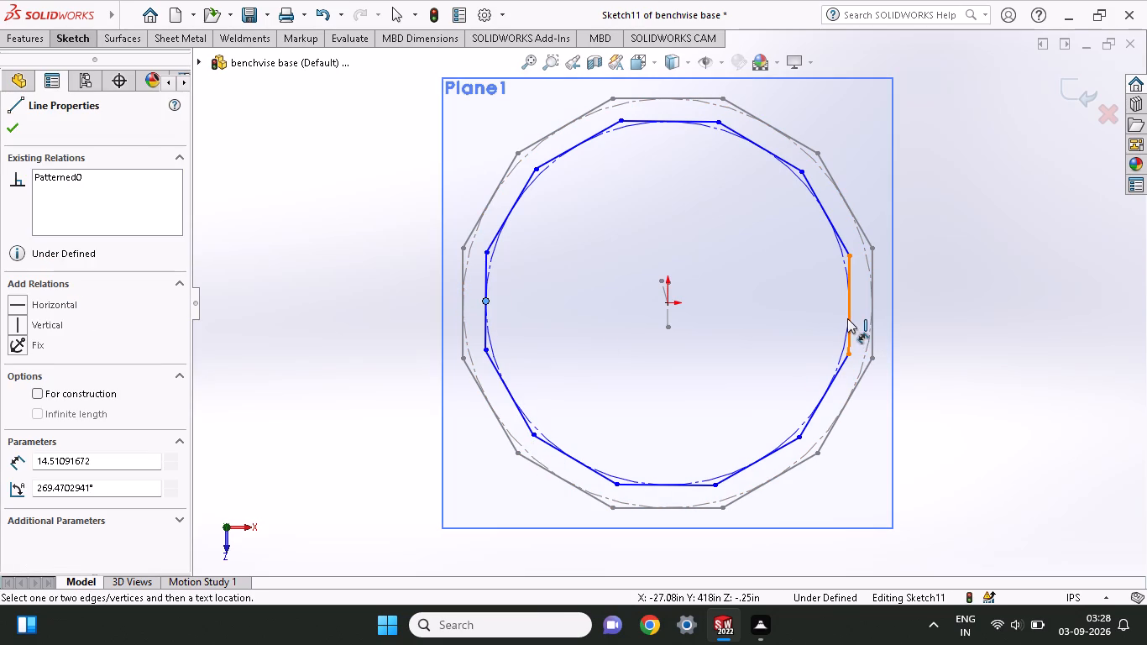
pyautogui.click(847, 318)
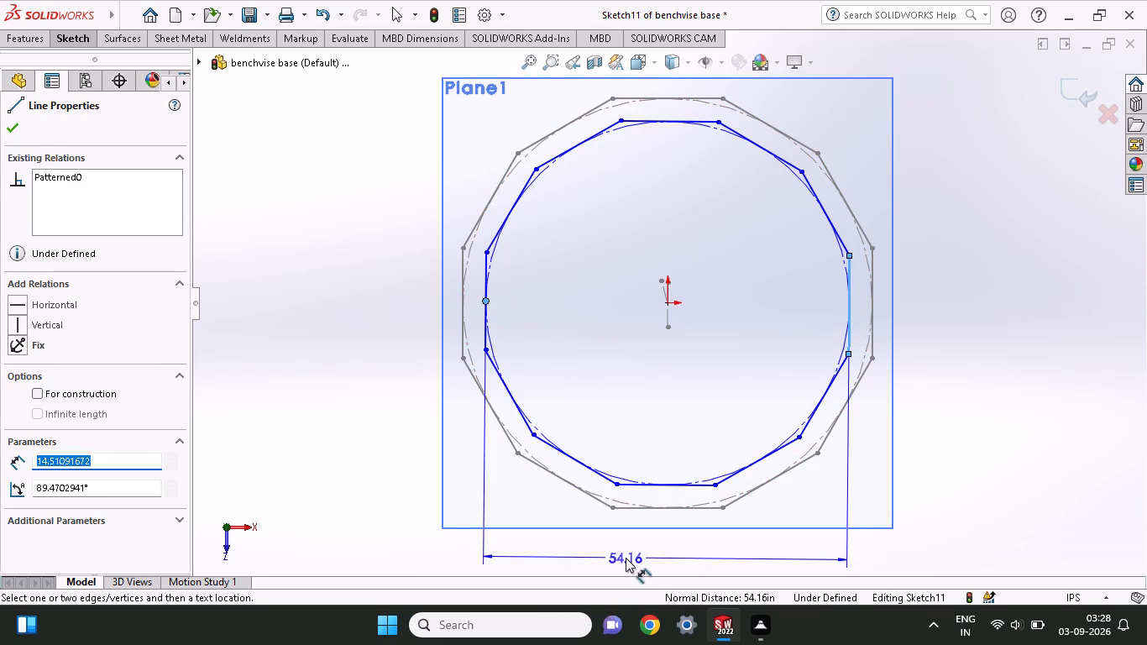
pyautogui.click(631, 558)
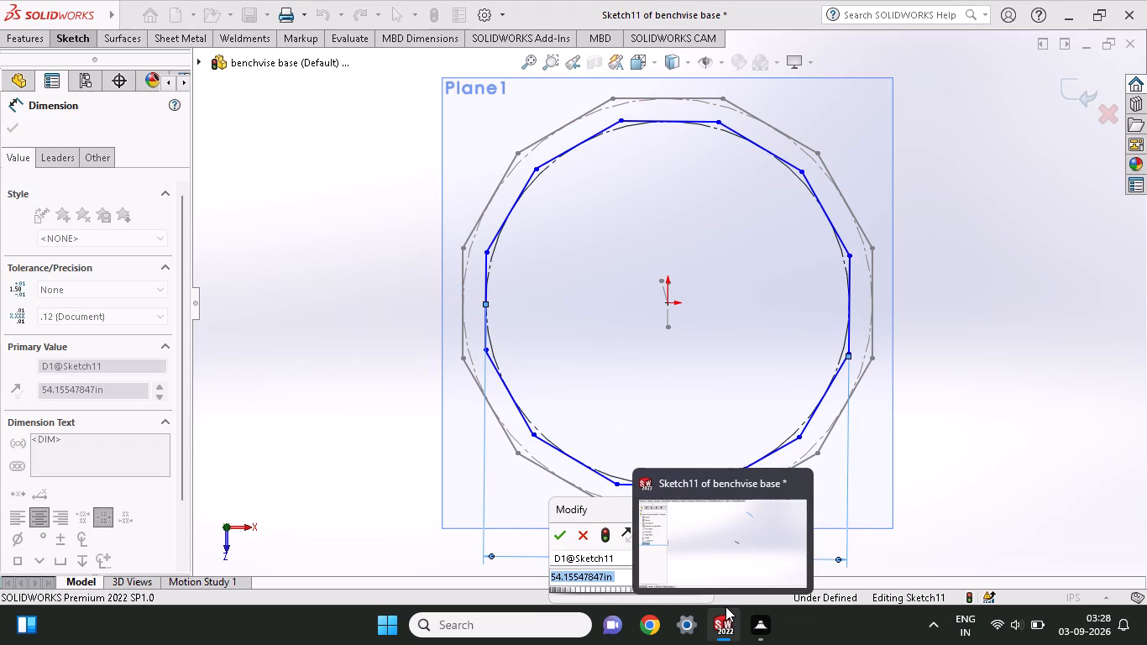
pyautogui.write('51.')
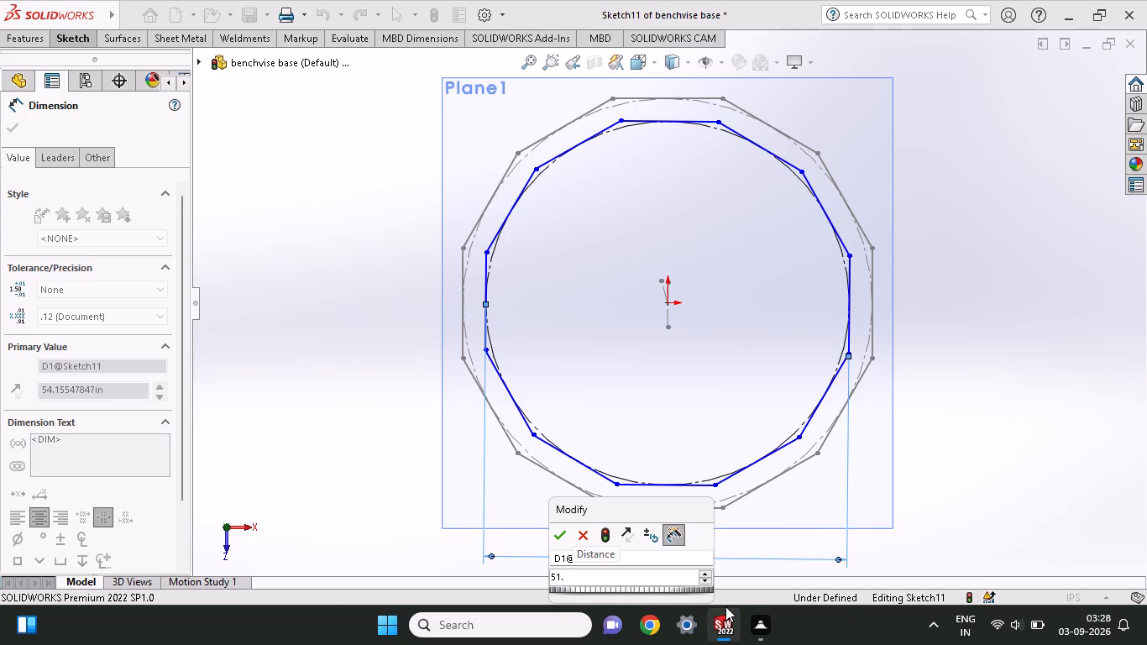
pyautogui.write('75')
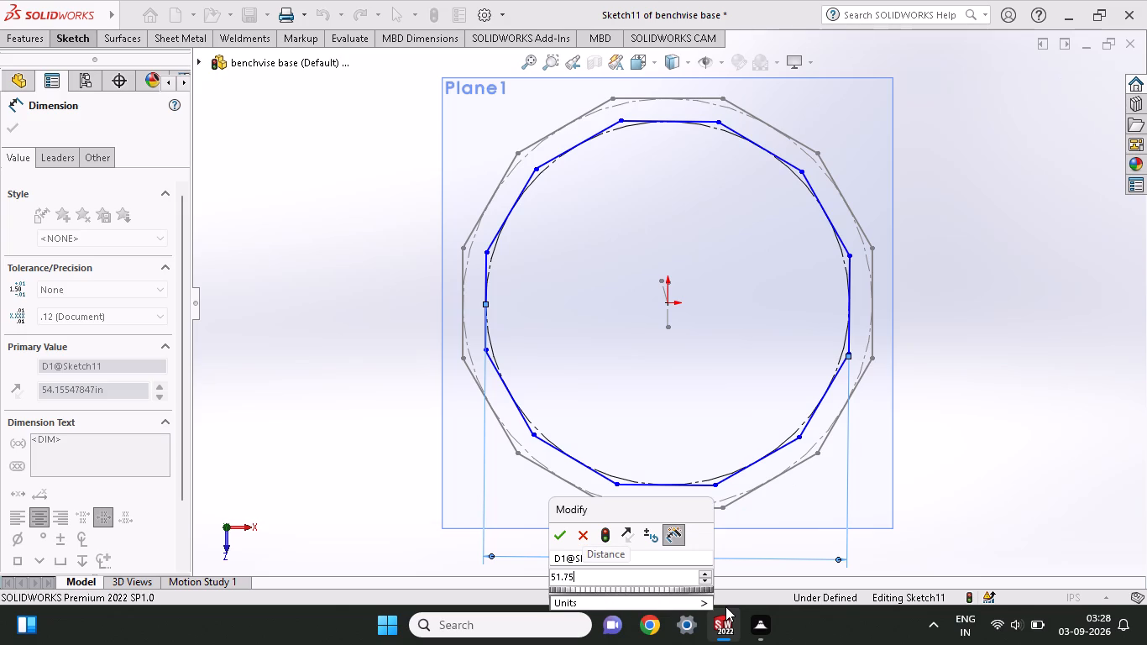
pyautogui.hotkey('shift', '"')
pyautogui.press('Return')
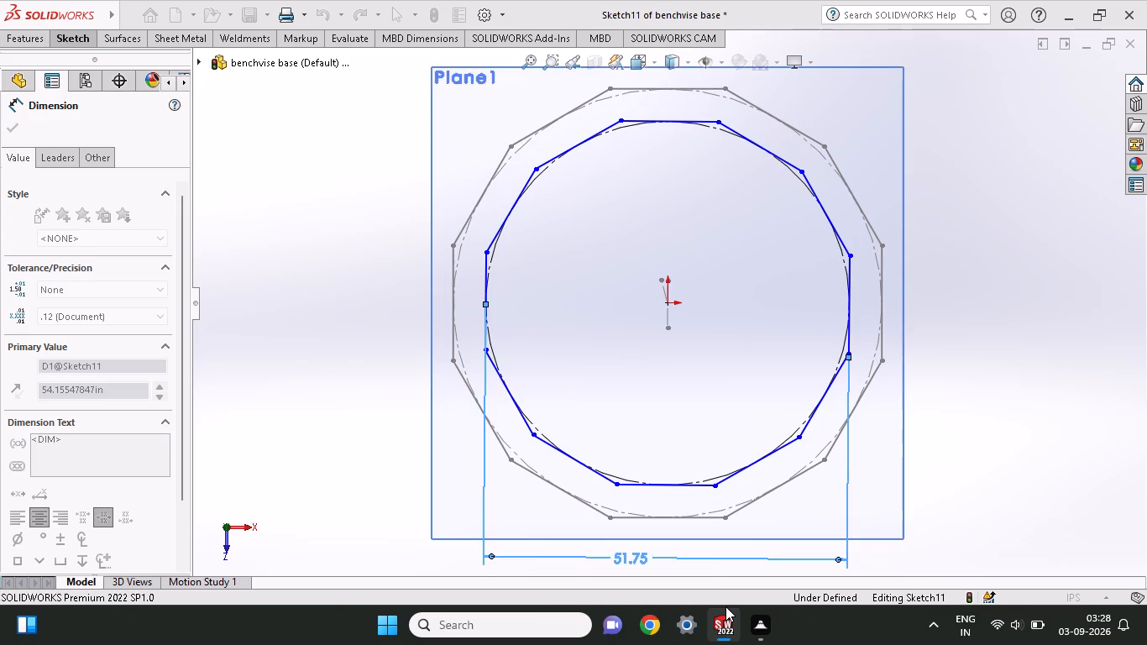
pyautogui.click(13, 125)
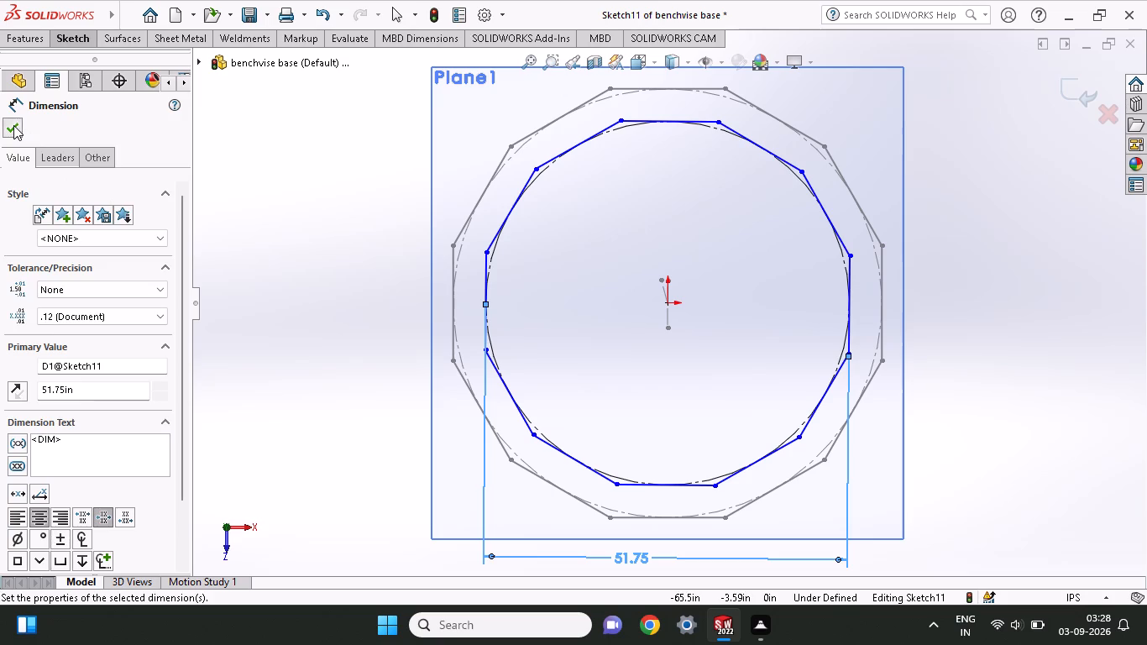
# Exit the polygon sketch on the offset plane, keeping its changes.
pyautogui.moveTo(554, 316); pyautogui.dragTo(589, 276, button='middle')
pyautogui.keyDown('ctrl'); pyautogui.scroll(5, 788, 453); pyautogui.keyUp('ctrl')
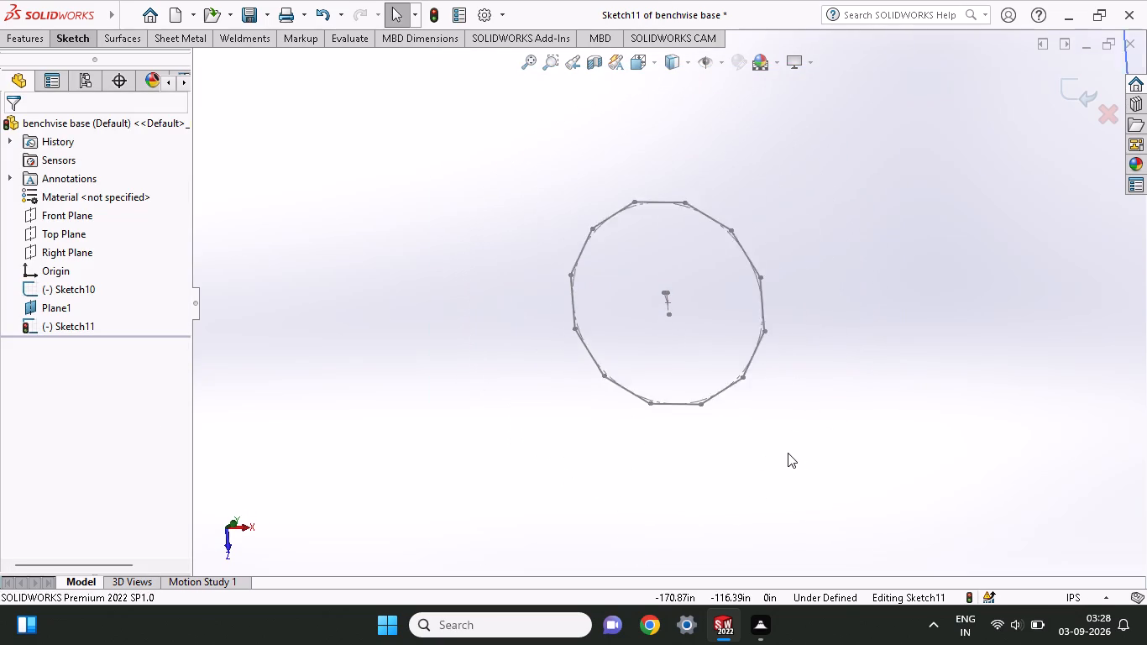
pyautogui.keyDown('ctrl'); pyautogui.scroll(2, 788, 453); pyautogui.keyUp('ctrl')
pyautogui.moveTo(845, 386); pyautogui.dragTo(843, 385, button='middle')
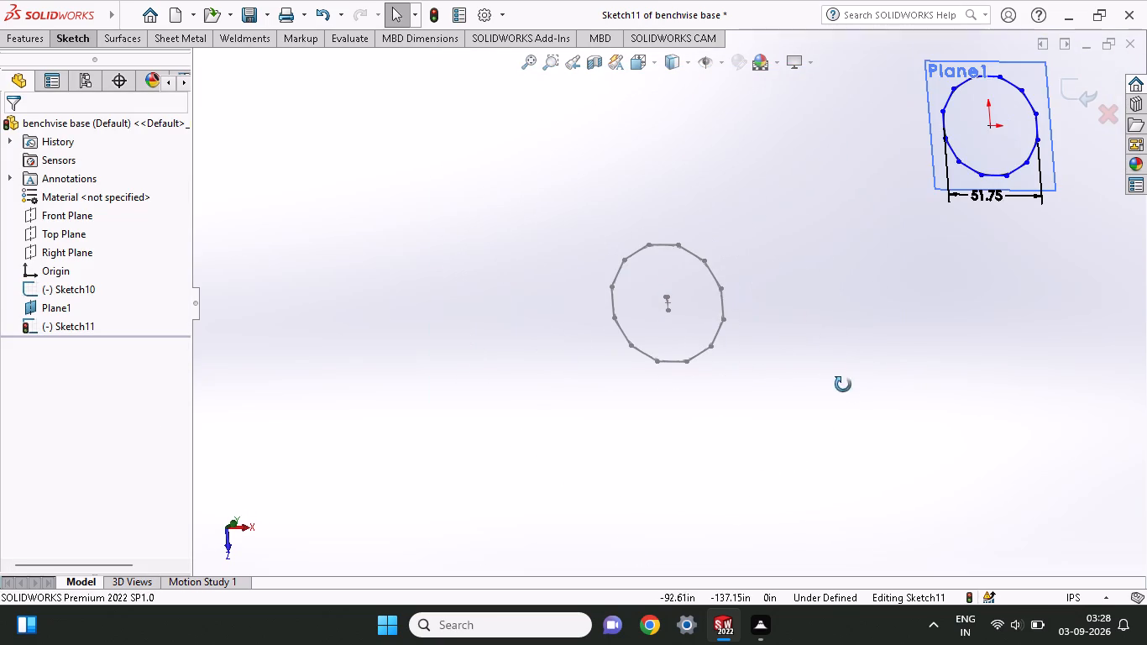
pyautogui.moveTo(843, 385); pyautogui.dragTo(844, 370, button='middle')
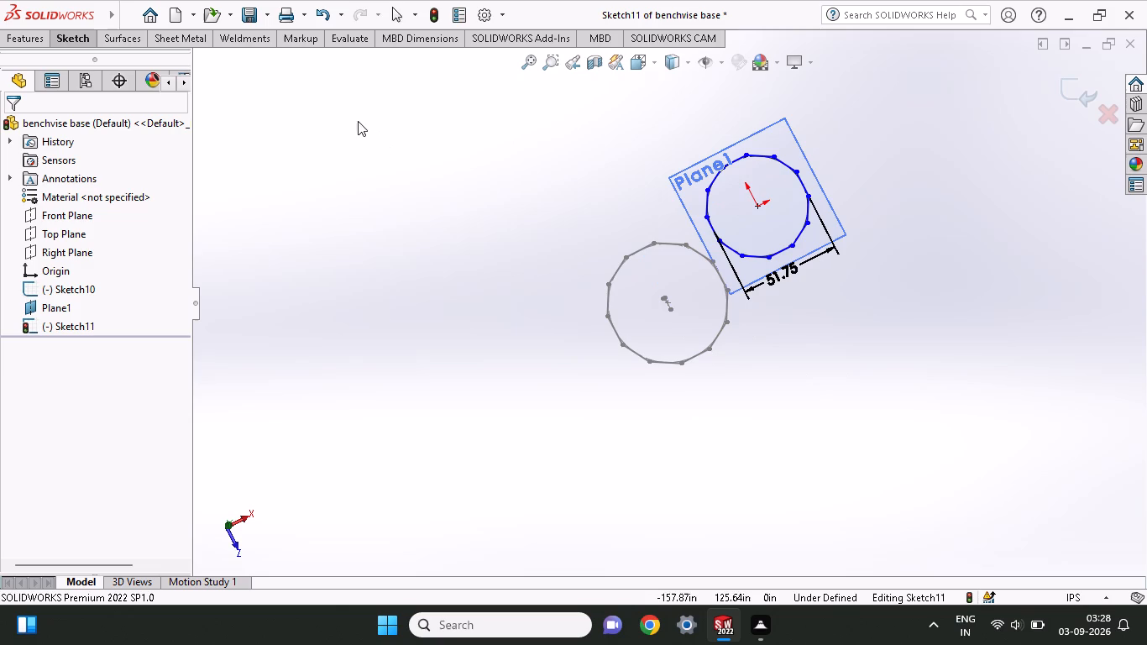
pyautogui.click(25, 34)
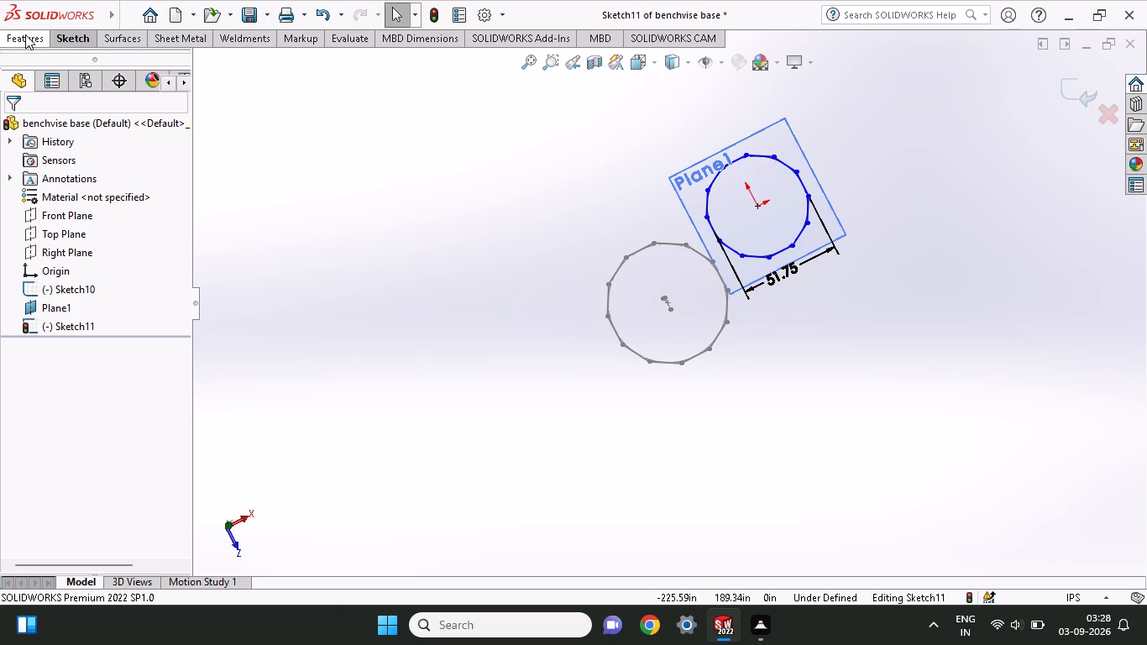
pyautogui.rightClick(312, 245)
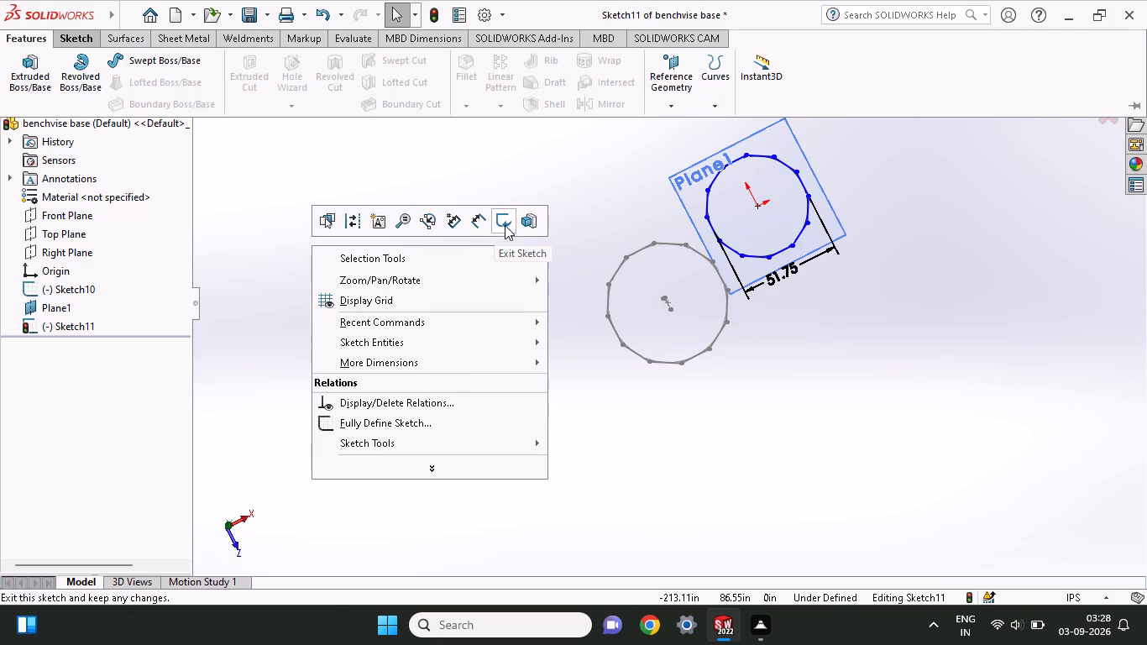
pyautogui.click(508, 222)
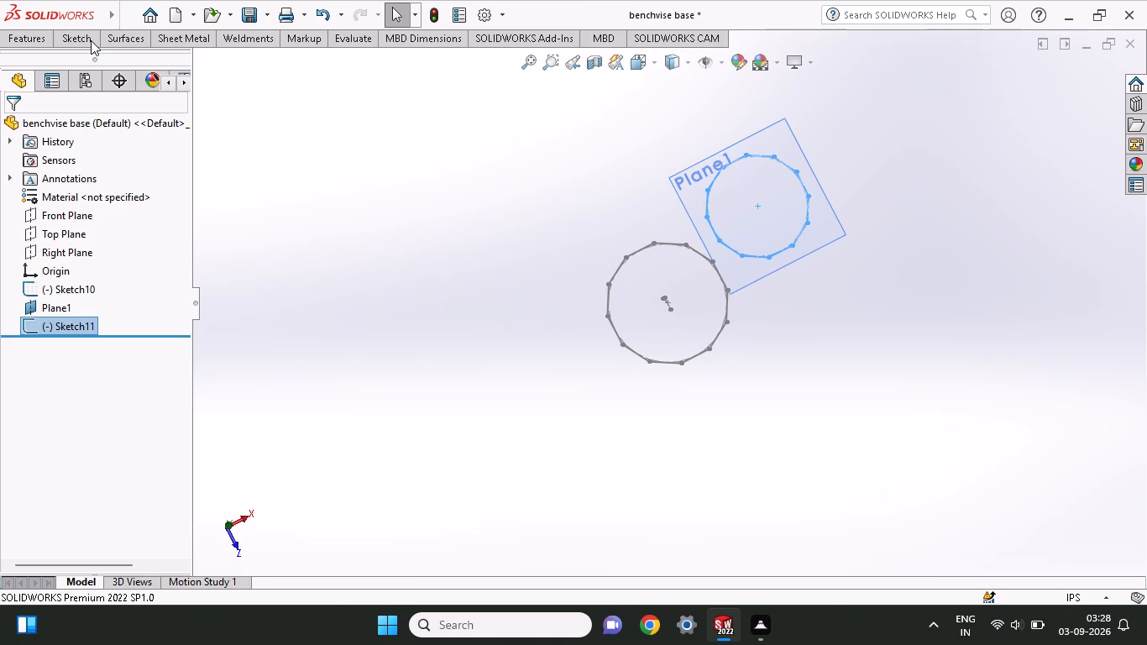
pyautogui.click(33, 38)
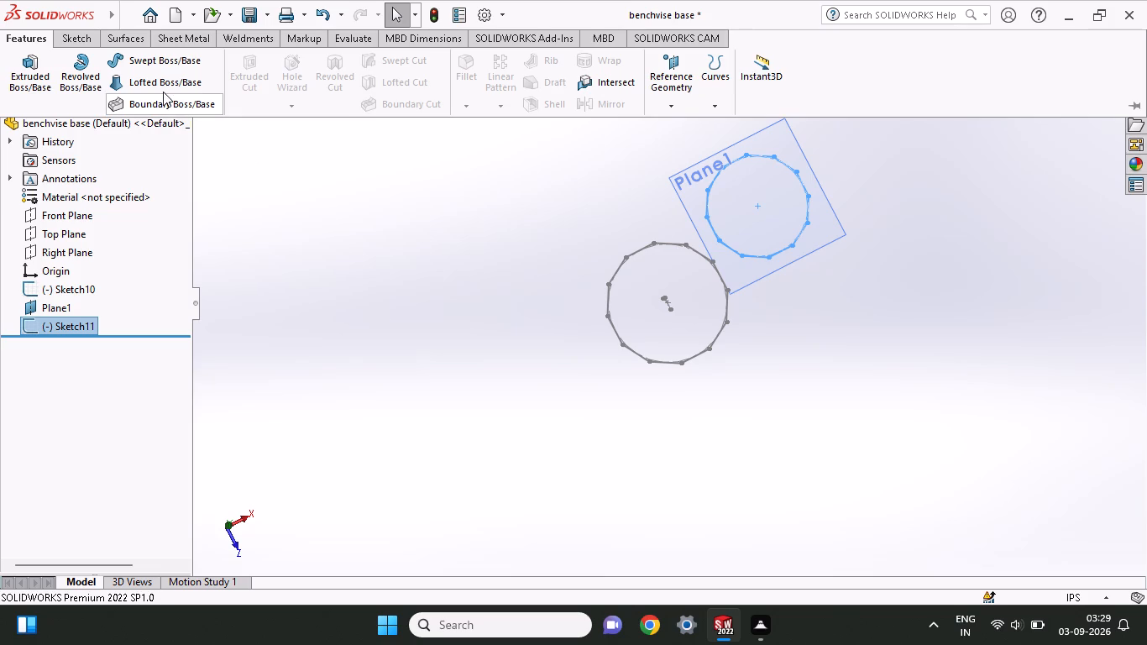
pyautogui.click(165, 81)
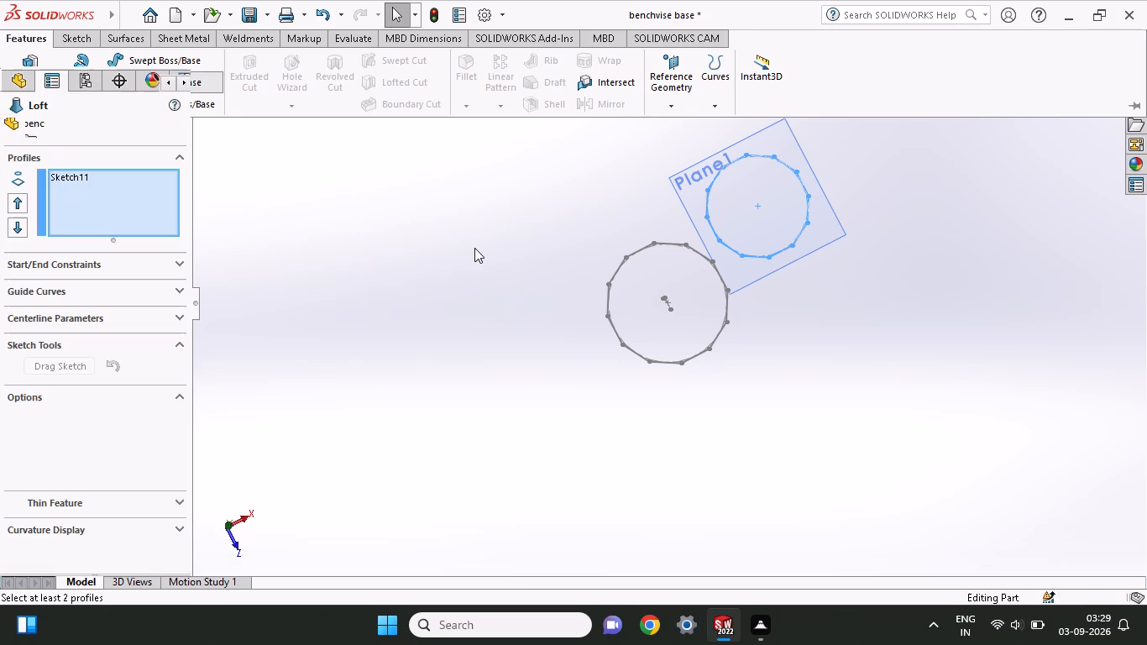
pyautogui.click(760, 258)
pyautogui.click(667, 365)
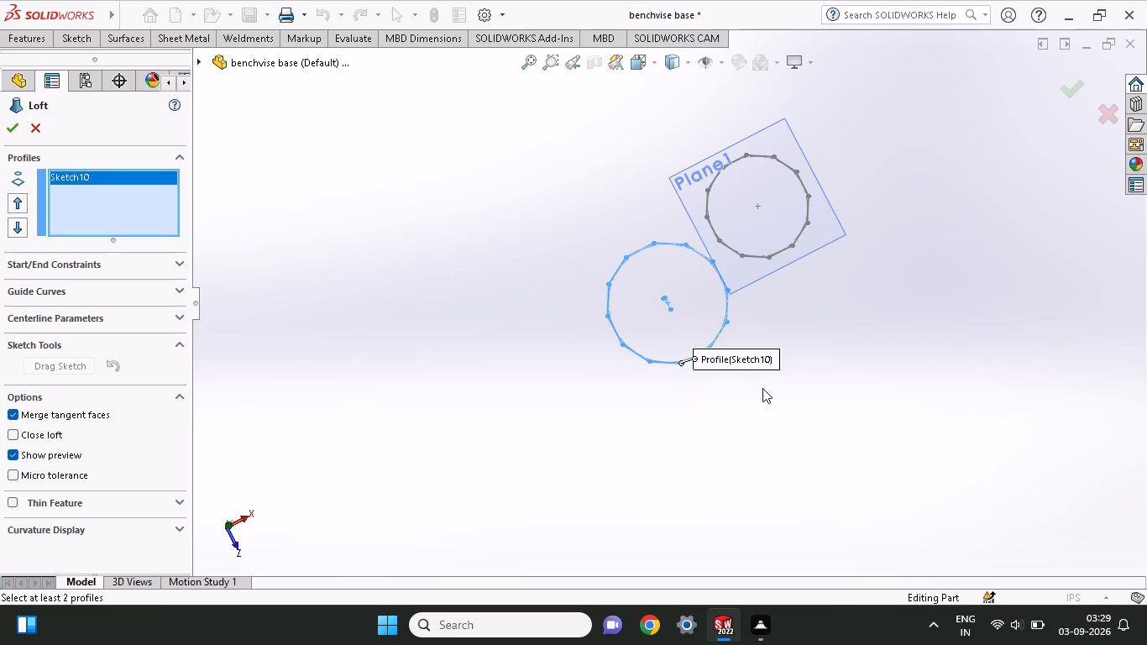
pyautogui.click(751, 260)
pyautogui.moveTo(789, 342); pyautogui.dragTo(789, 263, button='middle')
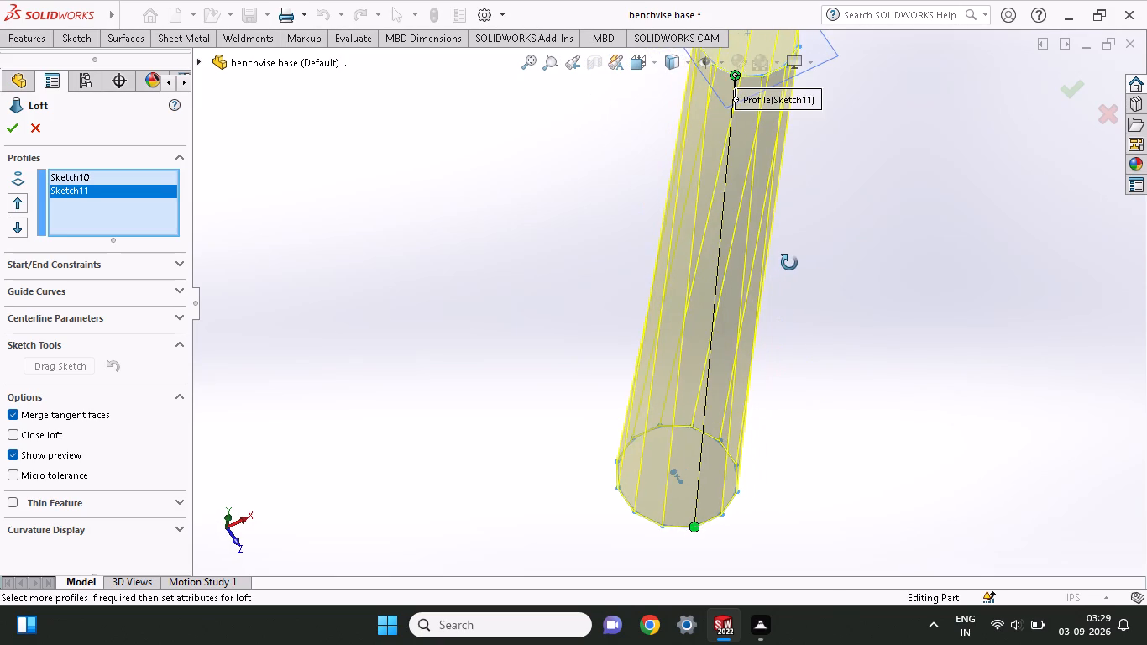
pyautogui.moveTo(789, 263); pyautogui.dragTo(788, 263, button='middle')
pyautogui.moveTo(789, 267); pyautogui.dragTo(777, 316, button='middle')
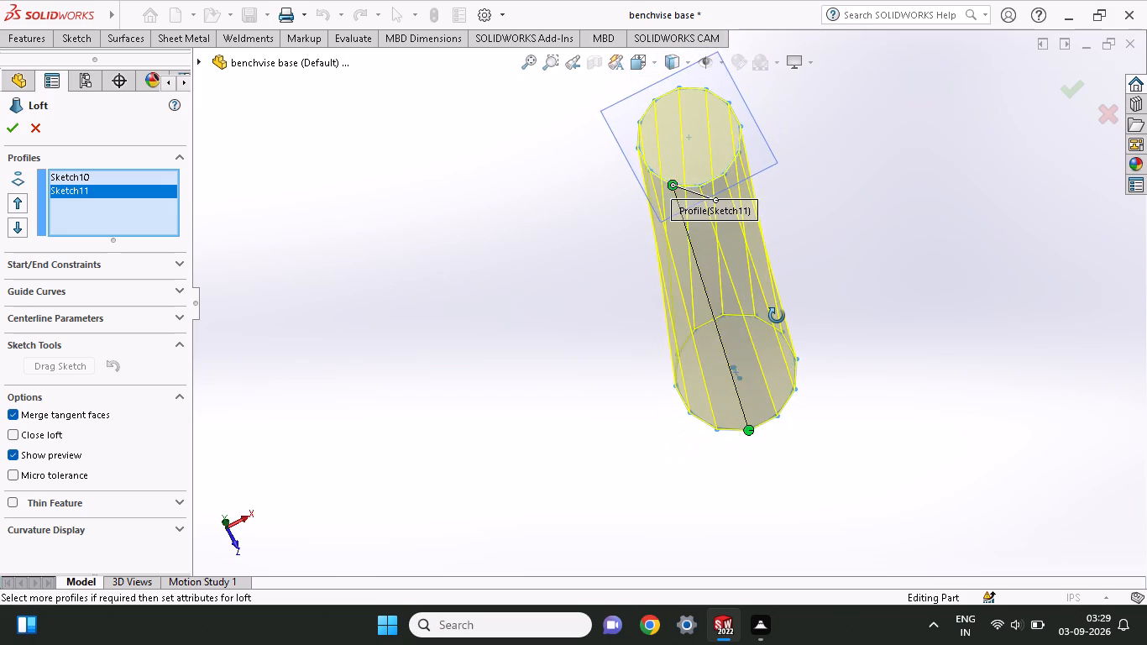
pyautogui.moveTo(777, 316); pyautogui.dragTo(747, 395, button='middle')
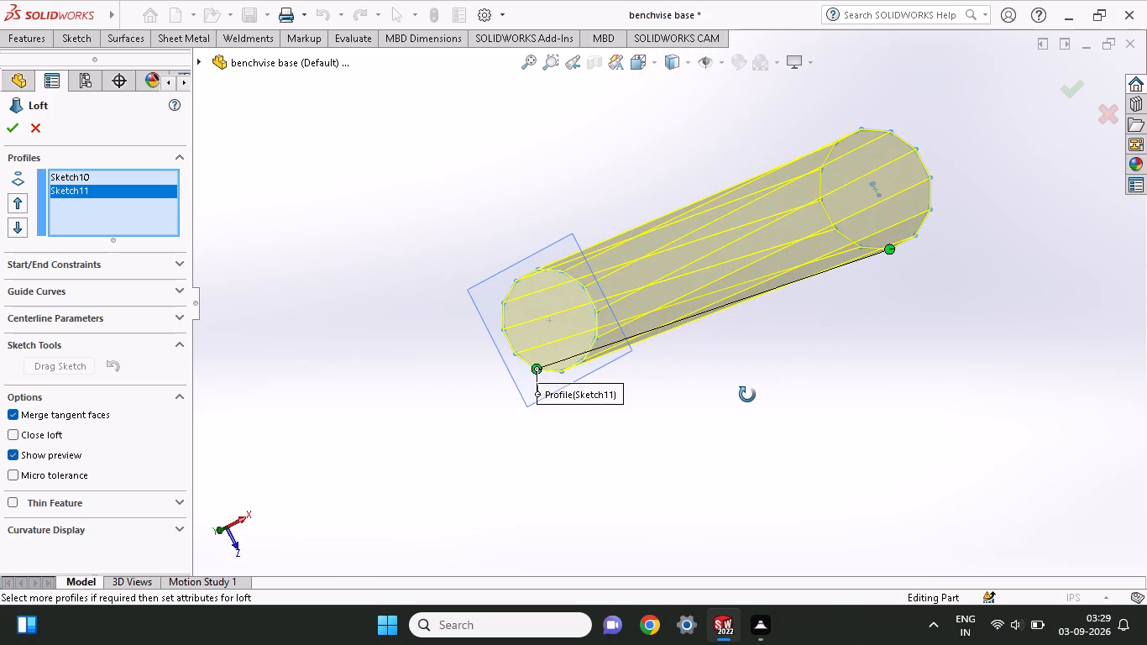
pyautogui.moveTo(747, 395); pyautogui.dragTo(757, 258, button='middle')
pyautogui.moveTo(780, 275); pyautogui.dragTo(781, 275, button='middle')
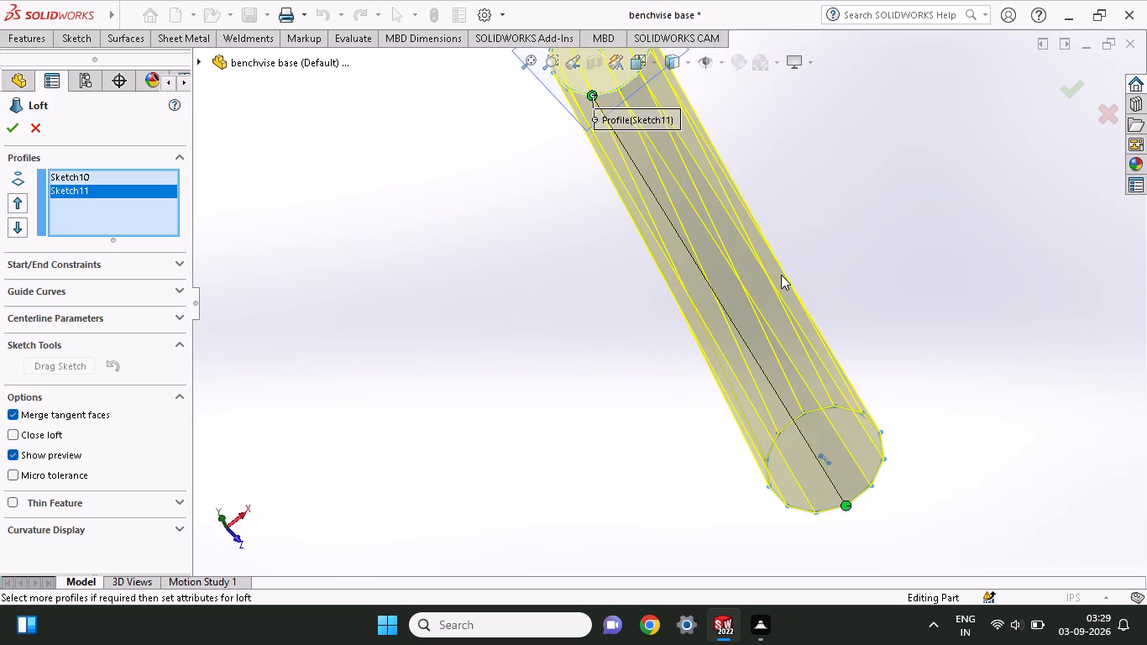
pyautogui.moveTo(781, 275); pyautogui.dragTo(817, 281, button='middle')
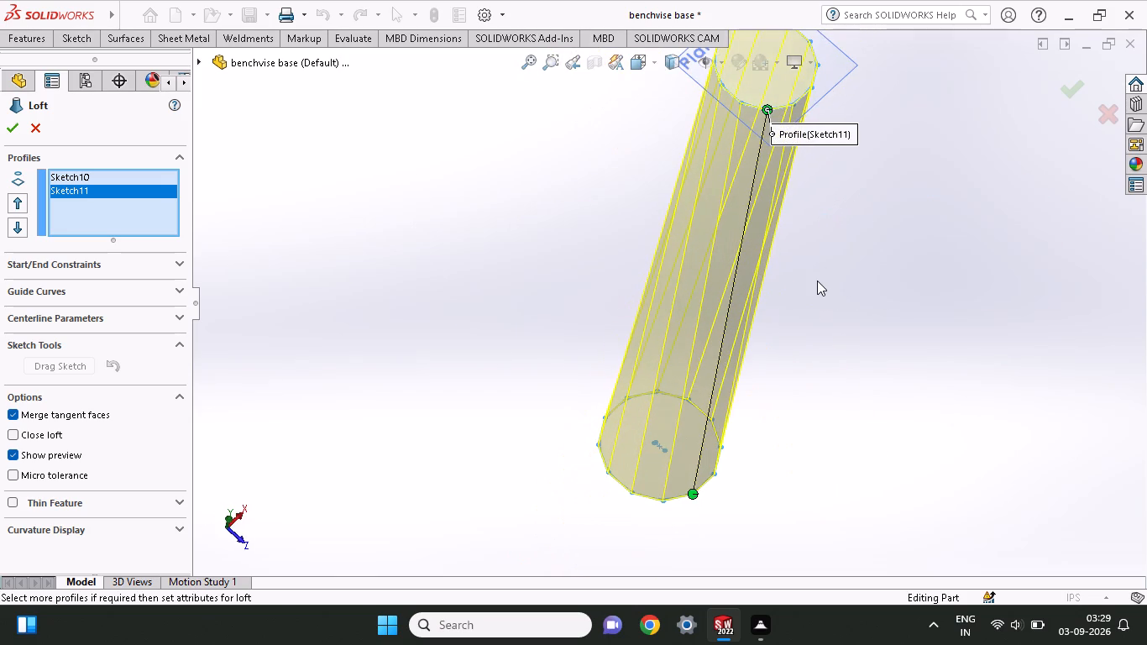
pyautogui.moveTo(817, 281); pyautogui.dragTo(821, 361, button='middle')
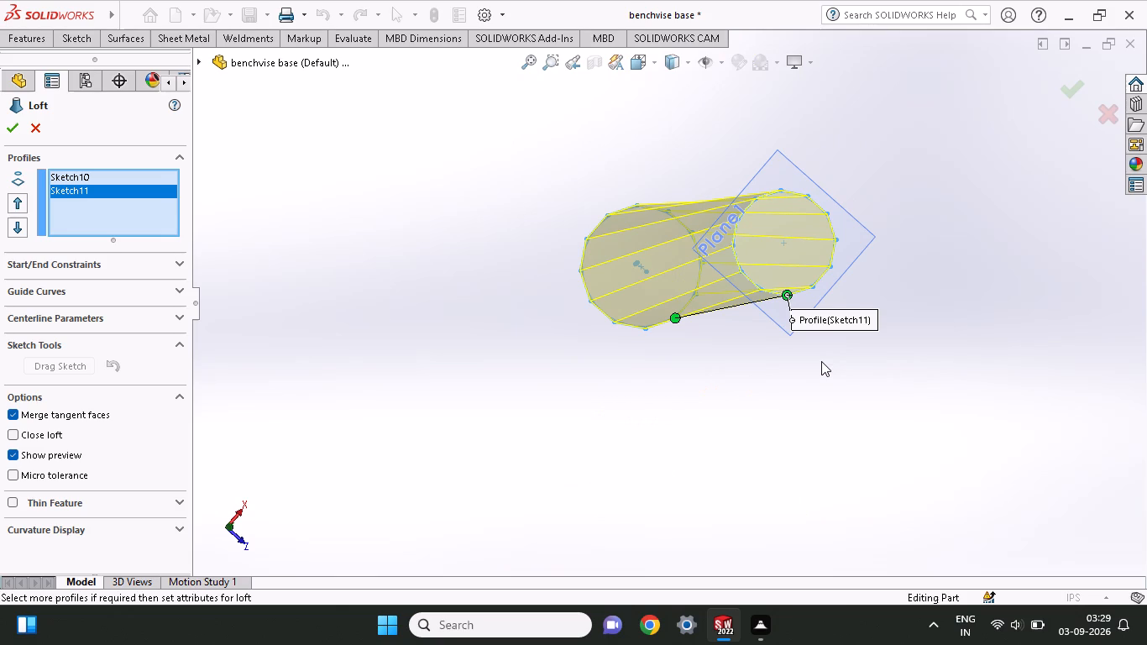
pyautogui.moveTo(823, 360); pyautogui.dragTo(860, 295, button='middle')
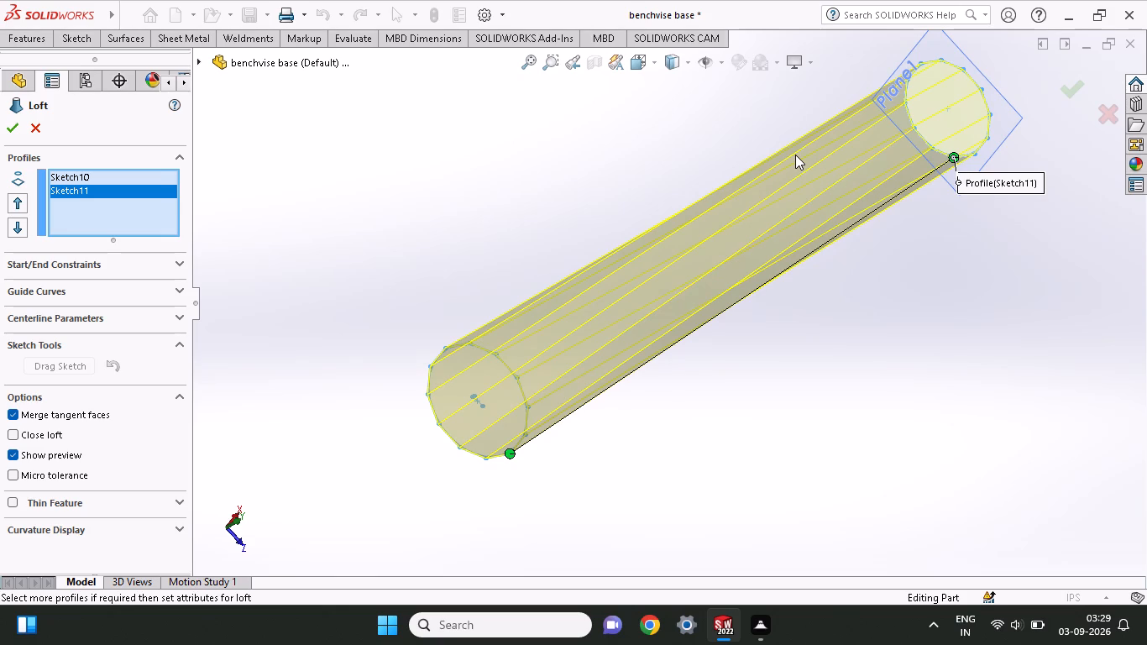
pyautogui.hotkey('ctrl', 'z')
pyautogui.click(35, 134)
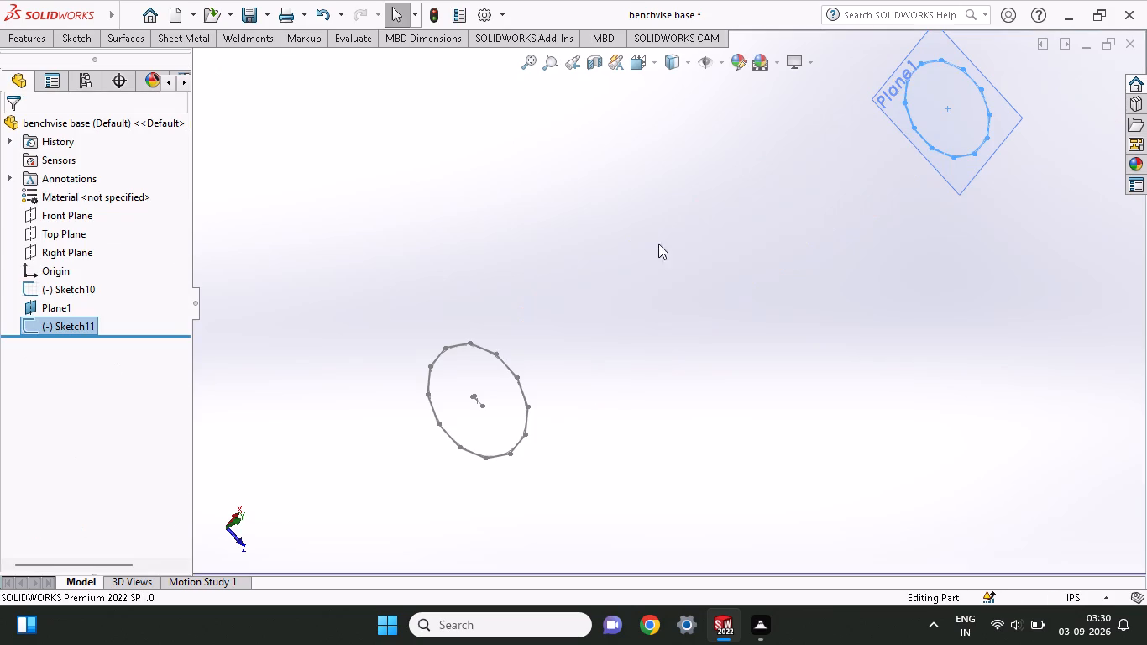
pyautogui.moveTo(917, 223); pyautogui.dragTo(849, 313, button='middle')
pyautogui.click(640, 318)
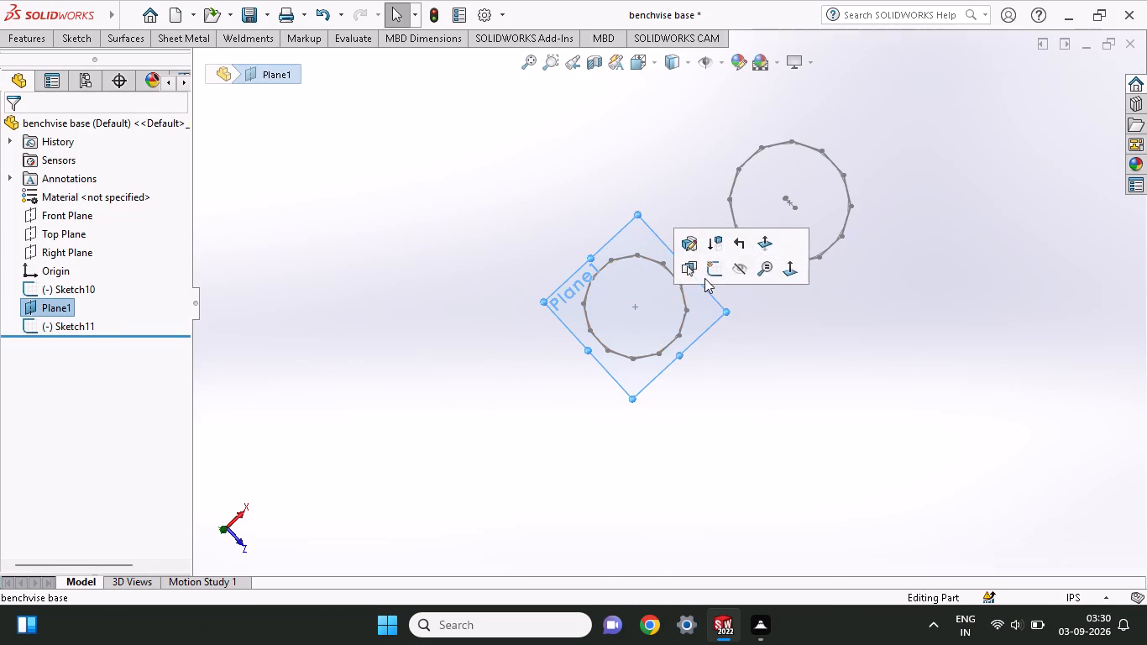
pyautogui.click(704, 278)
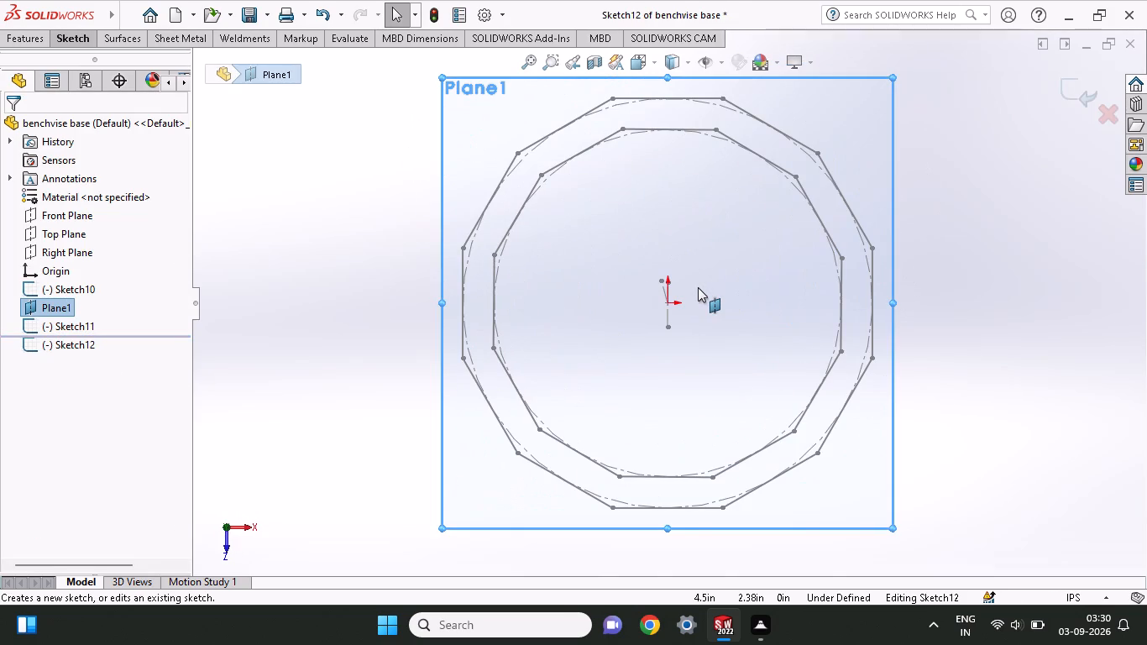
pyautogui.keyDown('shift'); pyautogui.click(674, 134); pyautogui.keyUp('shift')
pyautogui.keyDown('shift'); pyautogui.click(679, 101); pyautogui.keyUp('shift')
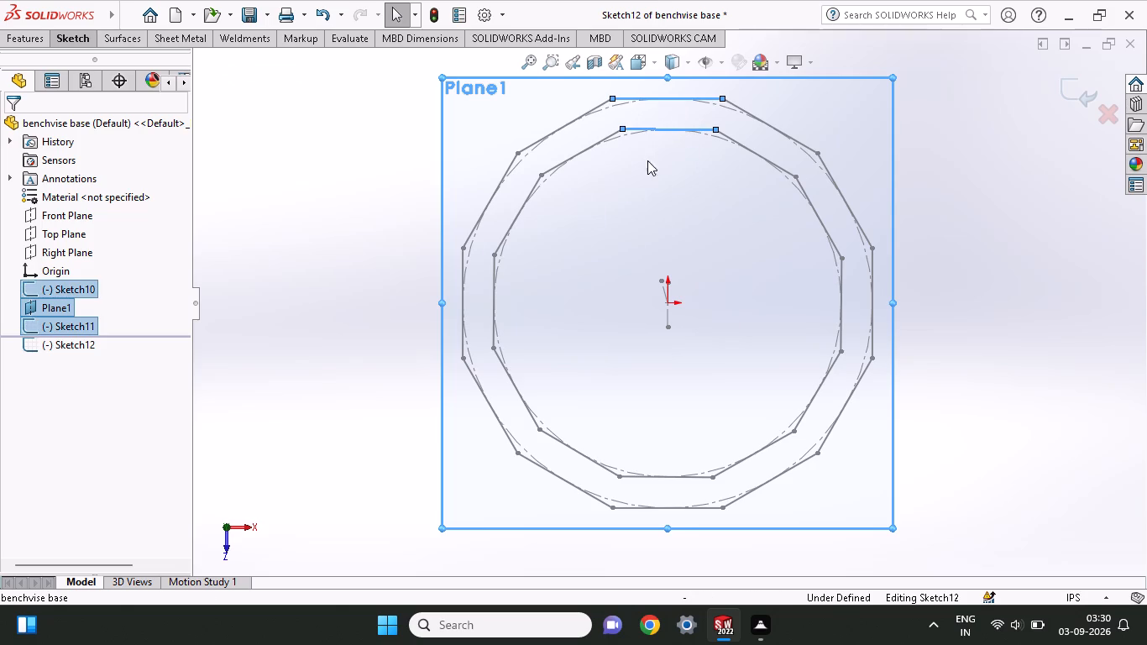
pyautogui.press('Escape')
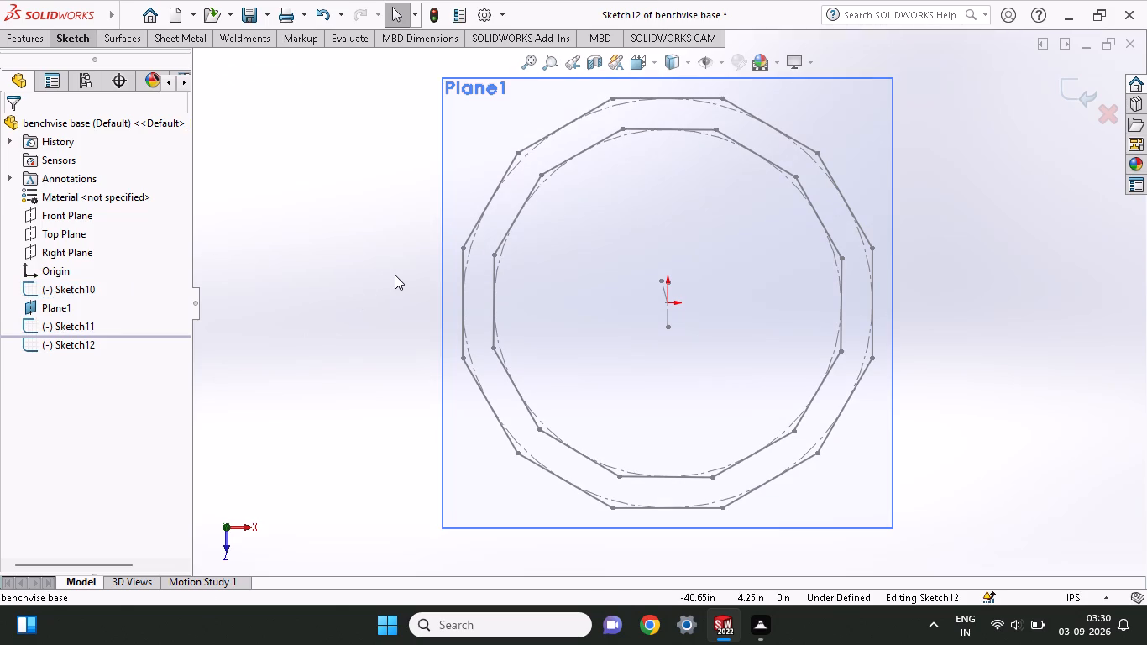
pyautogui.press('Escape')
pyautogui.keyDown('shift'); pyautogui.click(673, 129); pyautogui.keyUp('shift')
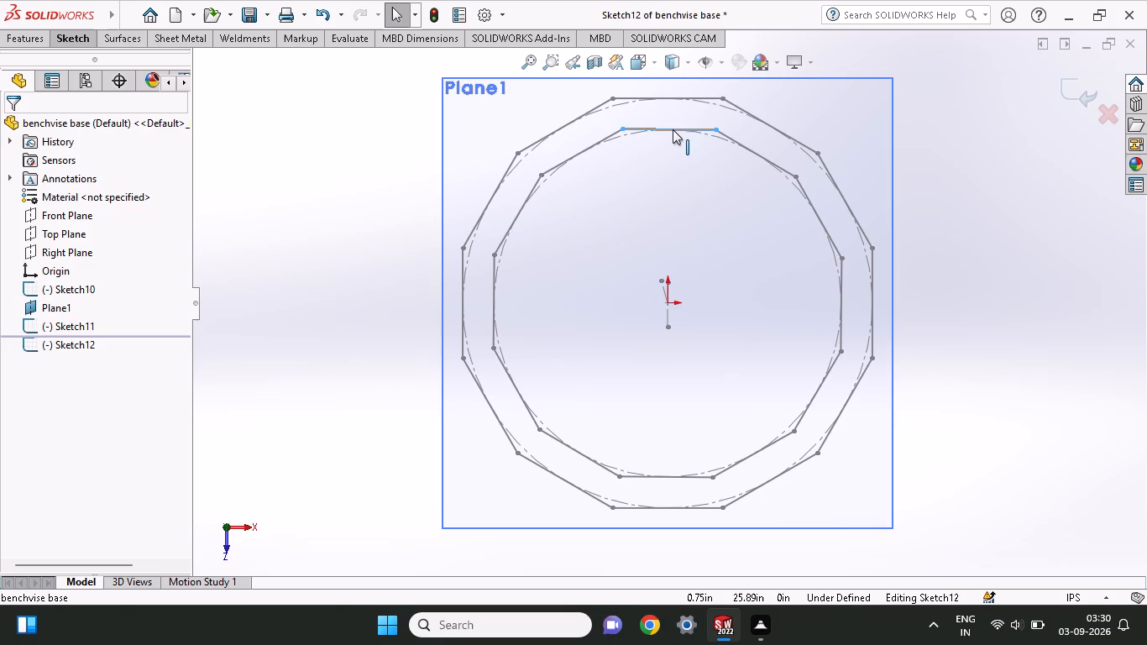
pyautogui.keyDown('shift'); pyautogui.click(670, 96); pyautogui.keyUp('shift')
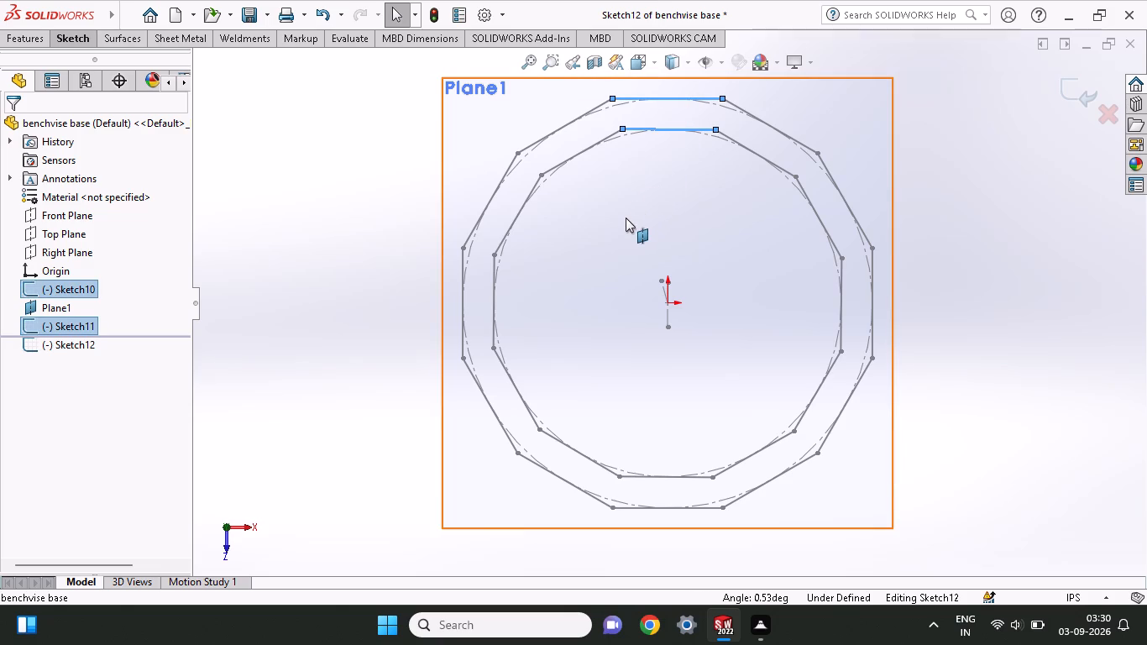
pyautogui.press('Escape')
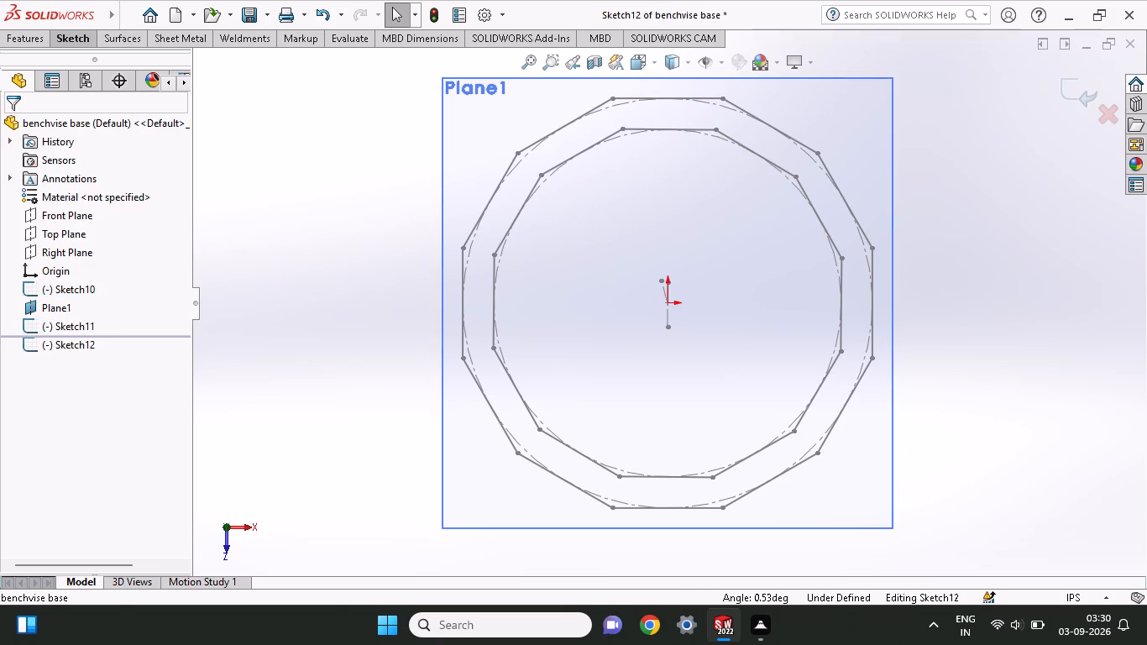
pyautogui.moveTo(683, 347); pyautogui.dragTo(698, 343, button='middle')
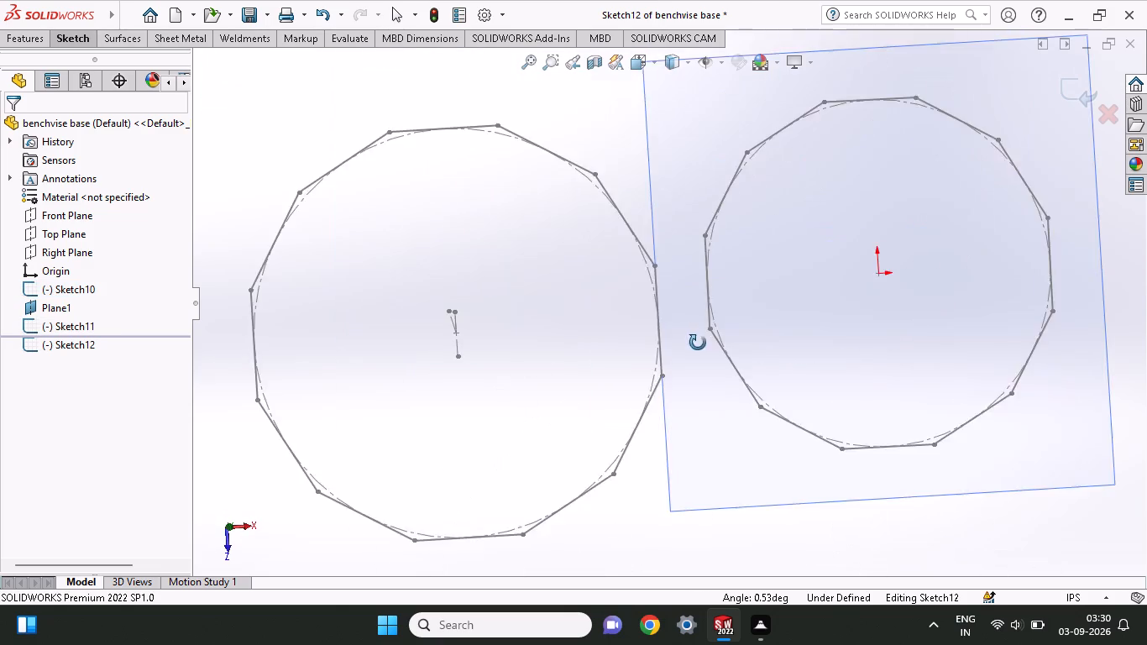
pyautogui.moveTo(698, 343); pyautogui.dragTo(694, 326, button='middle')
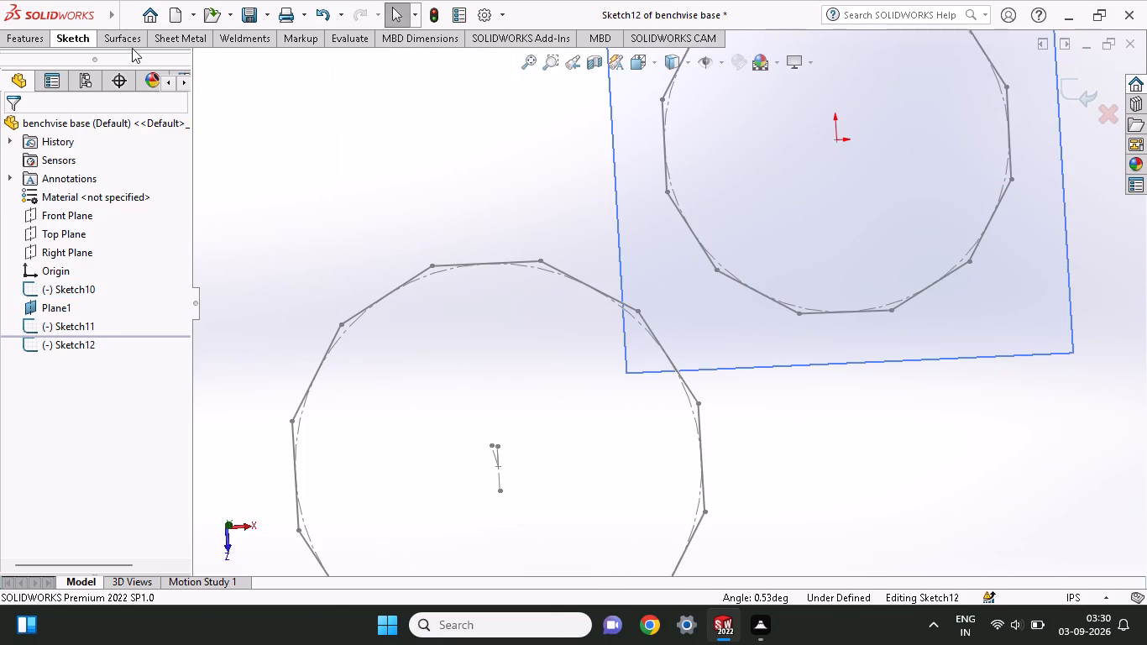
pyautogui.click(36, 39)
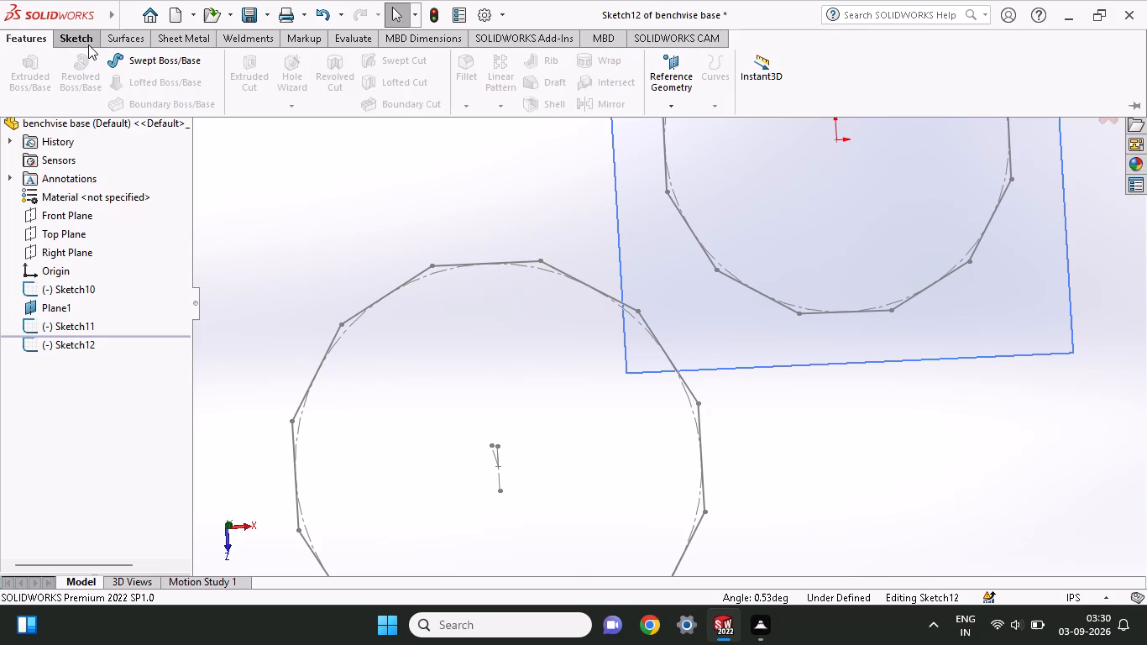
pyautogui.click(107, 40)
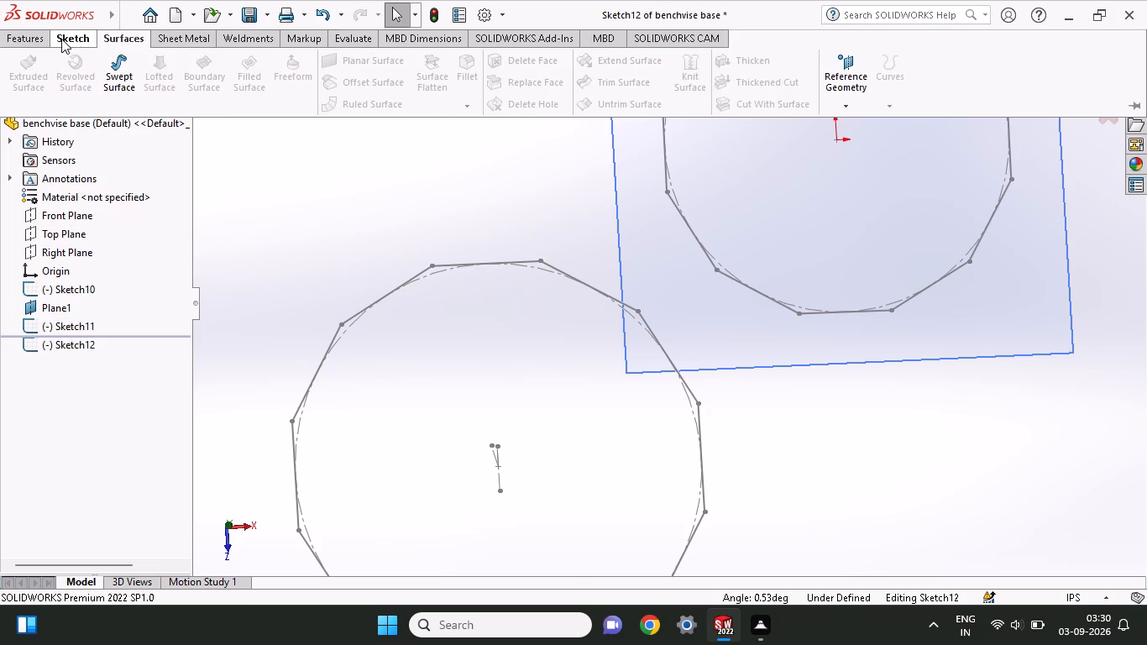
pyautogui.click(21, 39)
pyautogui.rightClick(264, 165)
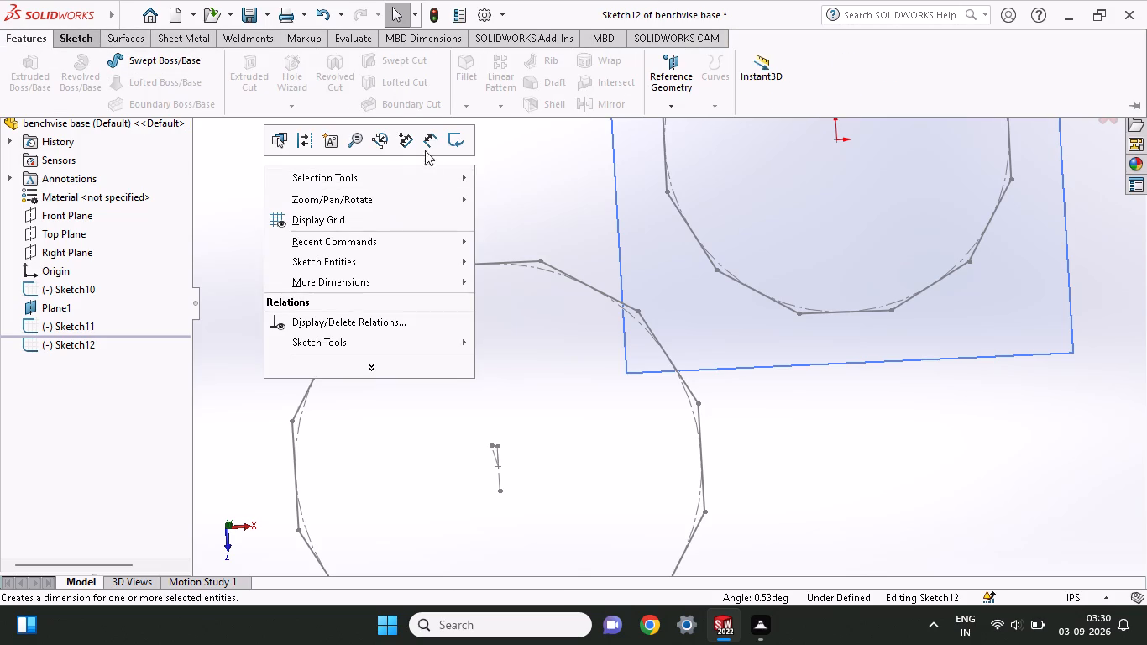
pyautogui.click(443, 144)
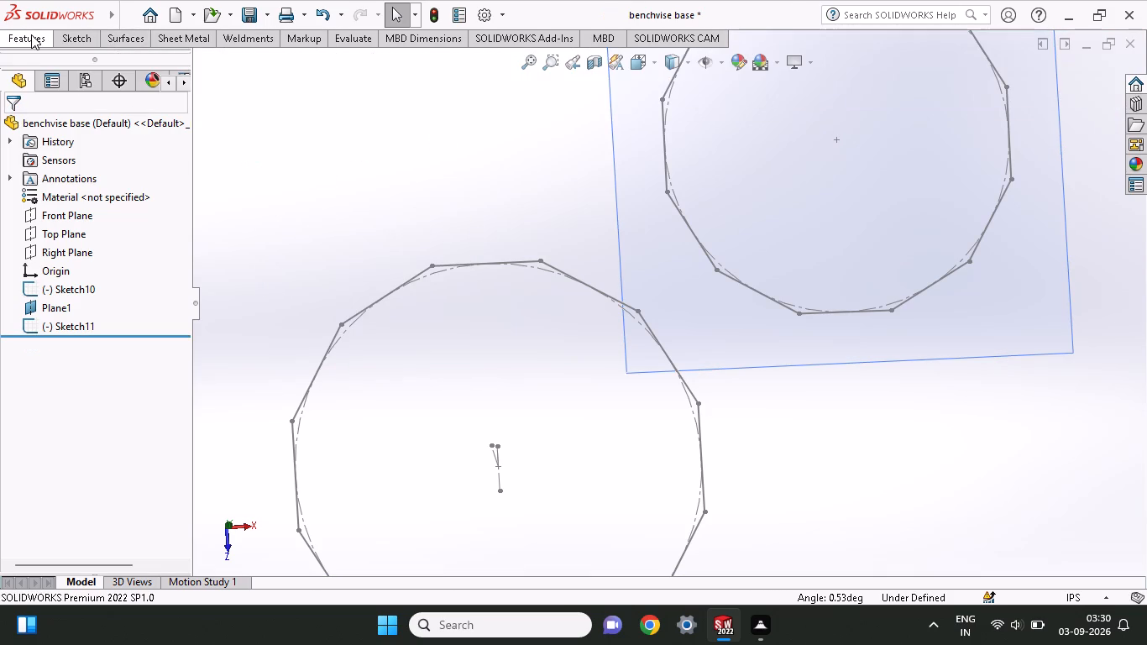
# Create a solid loft from the twelve-sided polygon on the Top Plane to the smaller twelve-sided polygon on the offset plane.
pyautogui.click(31, 34)
pyautogui.click(147, 81)
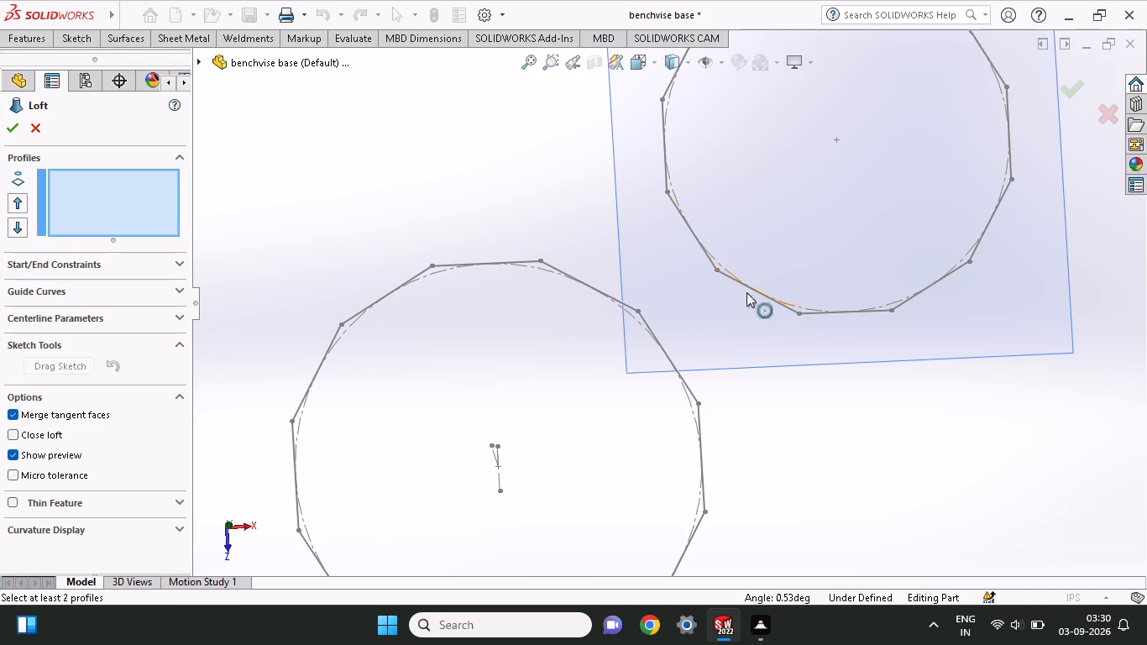
pyautogui.moveTo(752, 300); pyautogui.dragTo(752, 275, button='middle')
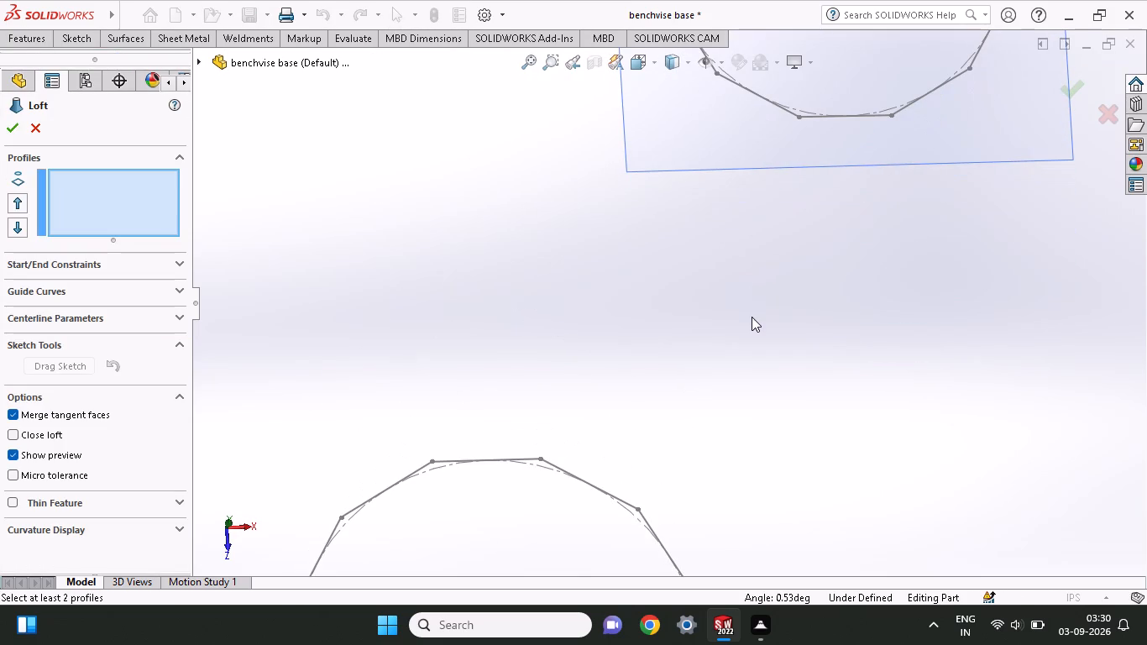
pyautogui.scroll(-2, 752, 317)
pyautogui.scroll(8, 752, 317)
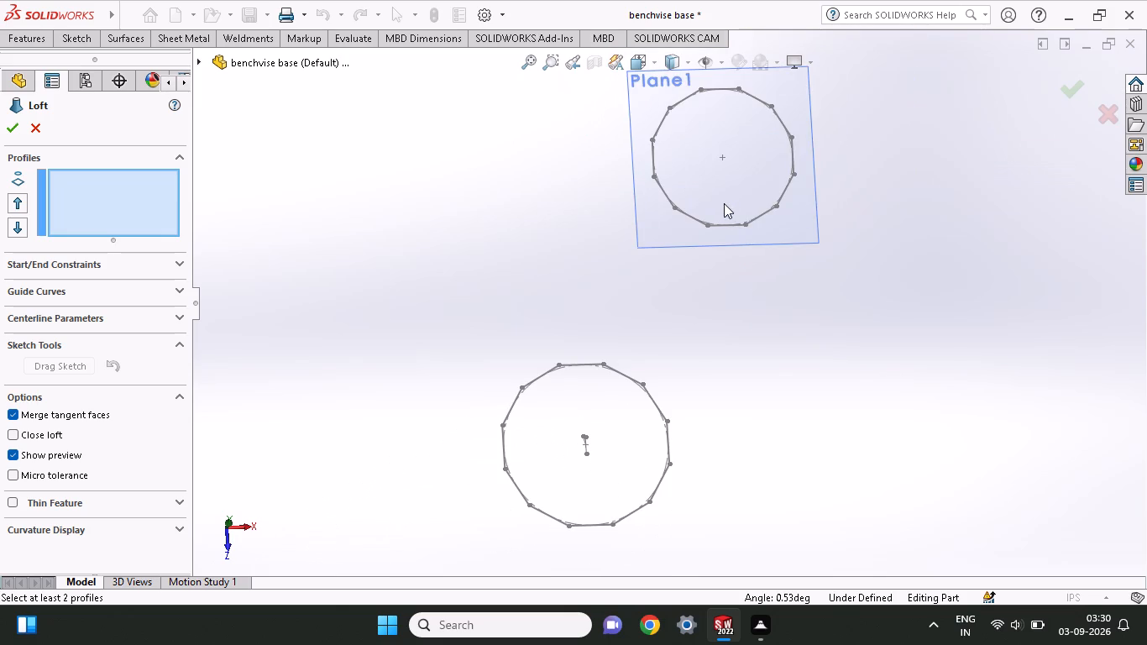
pyautogui.click(720, 202)
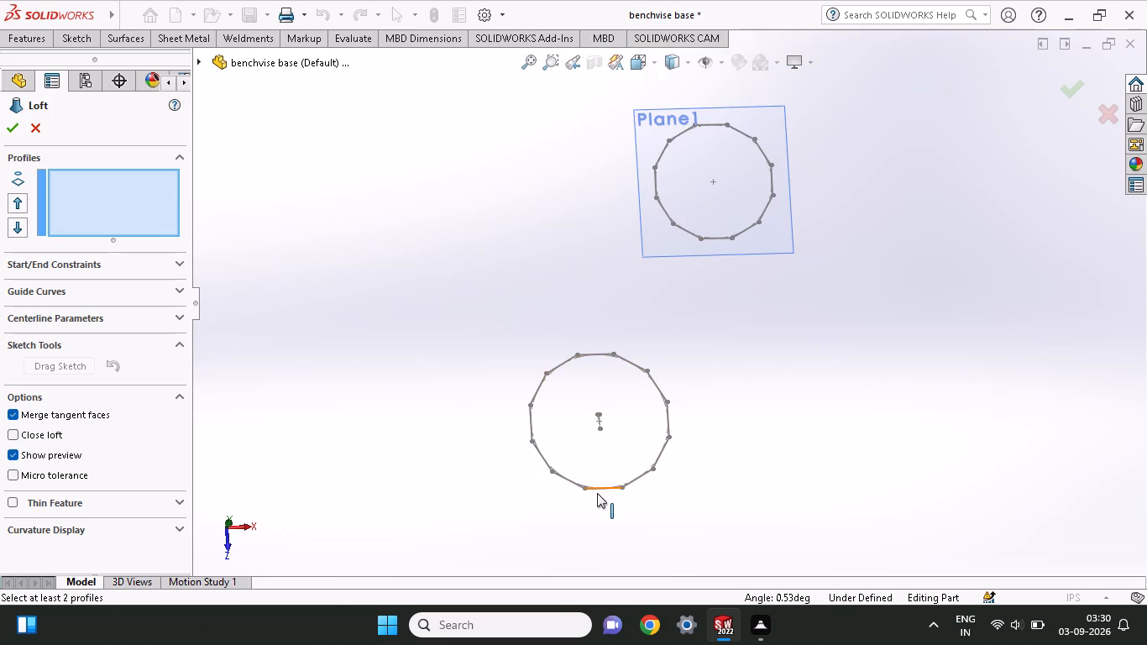
pyautogui.click(598, 493)
pyautogui.click(717, 243)
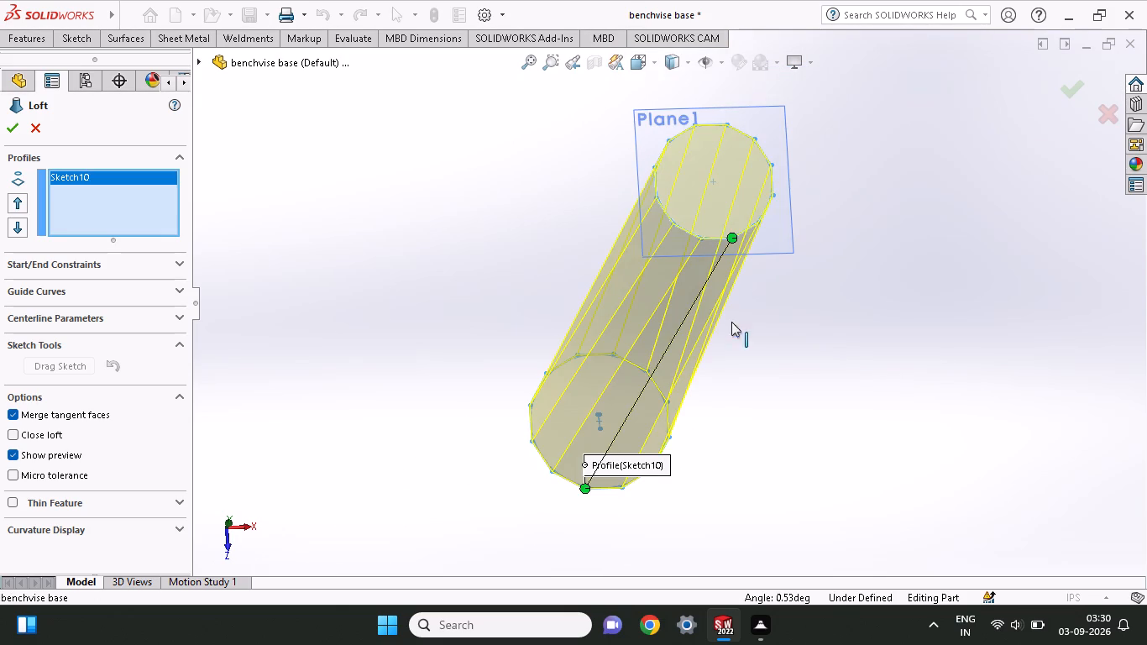
pyautogui.moveTo(772, 325); pyautogui.dragTo(758, 289, button='middle')
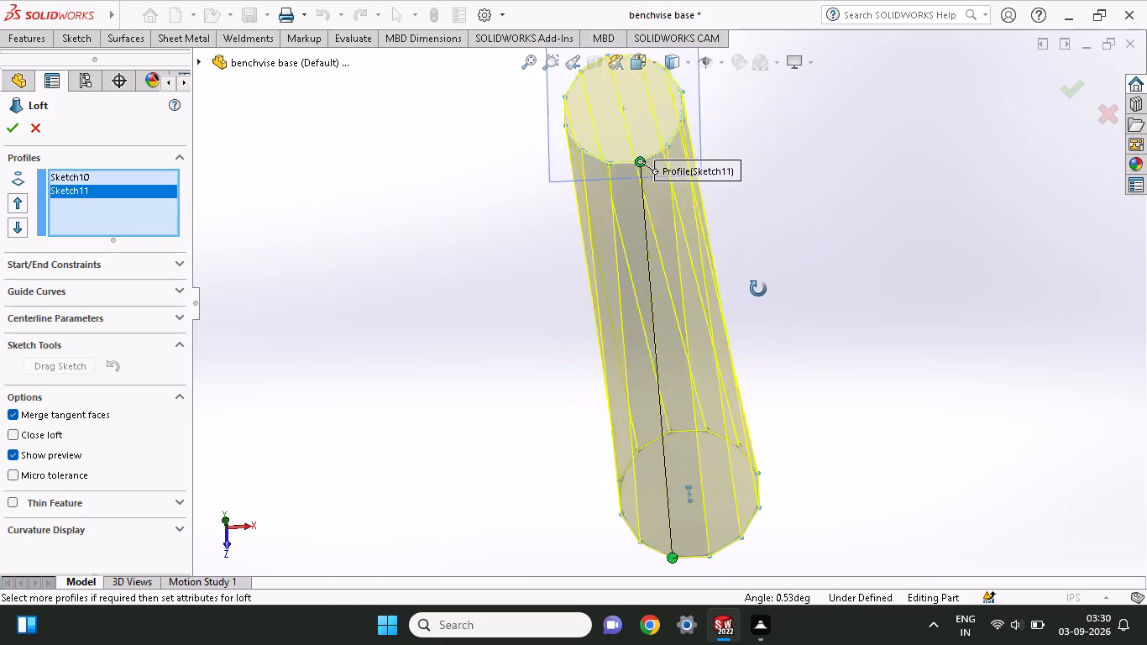
pyautogui.moveTo(758, 289); pyautogui.dragTo(760, 309, button='middle')
pyautogui.scroll(5, 760, 309)
pyautogui.moveTo(760, 310); pyautogui.dragTo(761, 254, button='middle')
pyautogui.scroll(3, 761, 254)
pyautogui.scroll(-3, 761, 265)
pyautogui.moveTo(670, 302); pyautogui.dragTo(683, 236, button='middle')
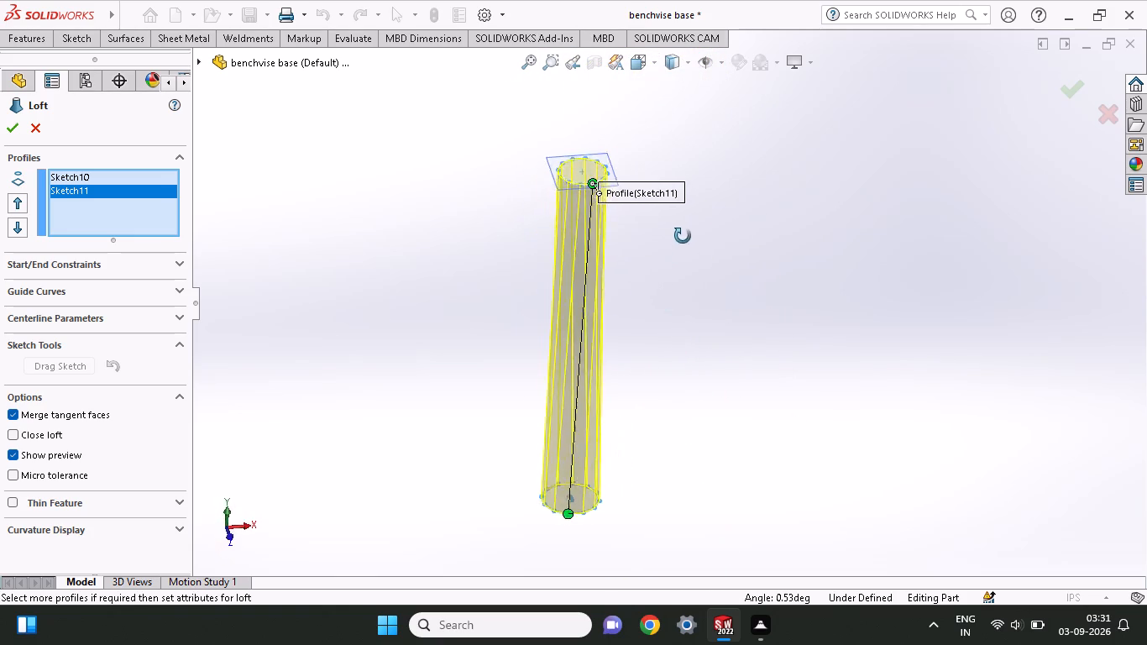
pyautogui.moveTo(683, 236); pyautogui.dragTo(693, 178, button='middle')
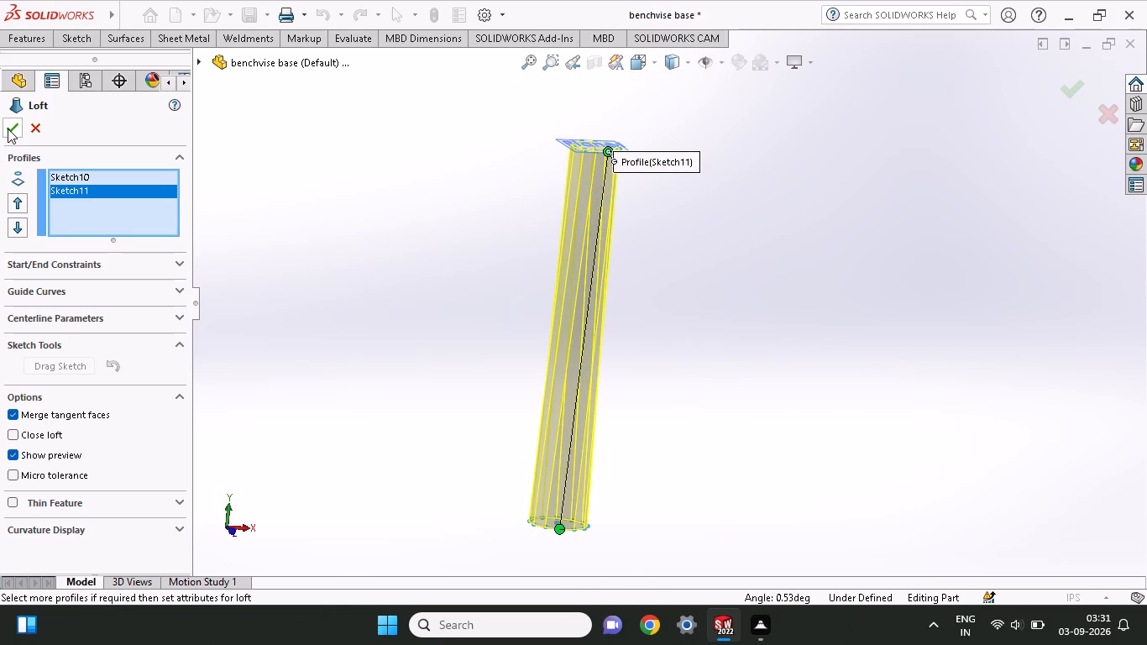
pyautogui.click(8, 128)
pyautogui.moveTo(735, 341); pyautogui.dragTo(730, 341, button='middle')
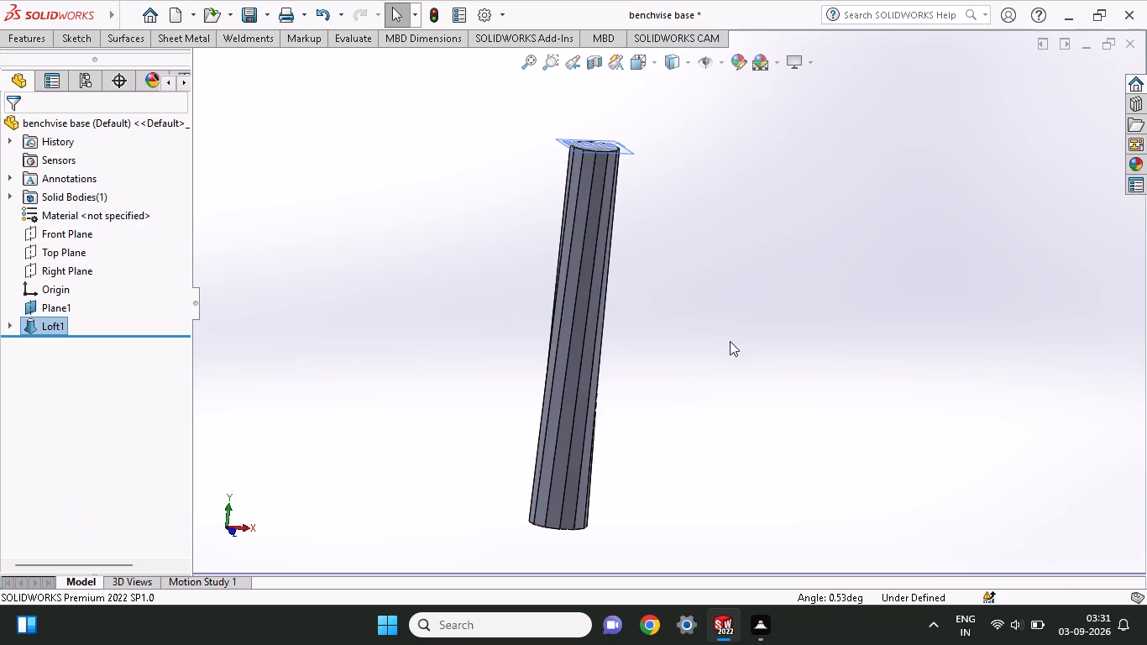
# Examine the lofted twelve-sided tapered solid from several angles, checking its side faces and smaller end.
pyautogui.moveTo(730, 341); pyautogui.dragTo(685, 354, button='middle')
pyautogui.click(685, 354)
pyautogui.click(623, 265)
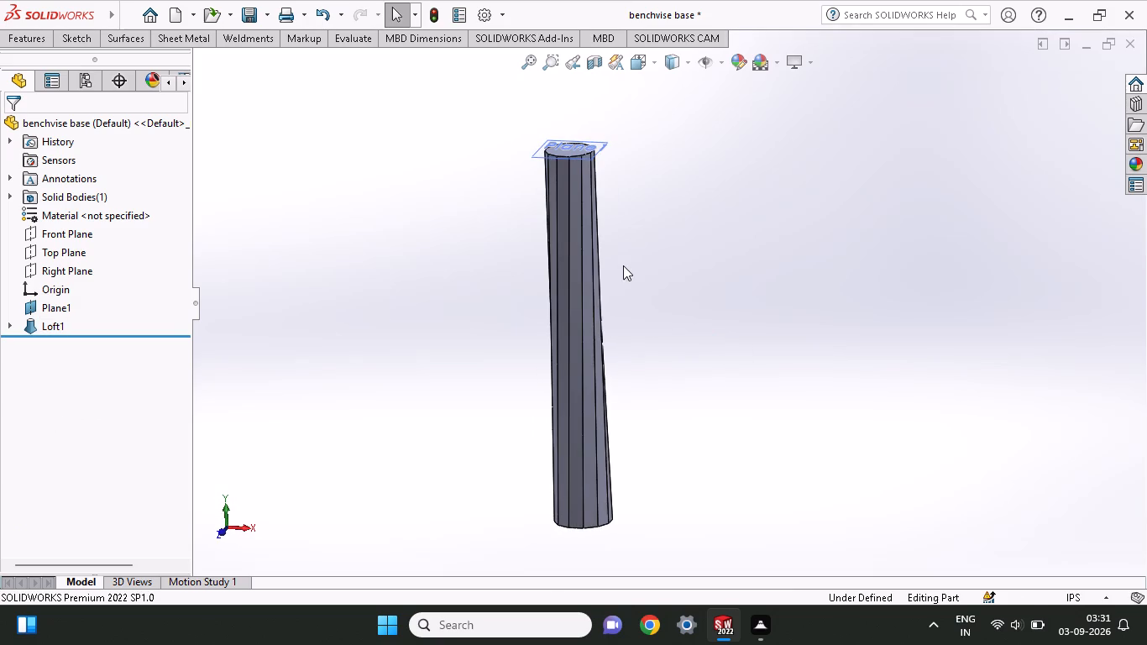
pyautogui.moveTo(653, 222); pyautogui.dragTo(668, 251, button='middle')
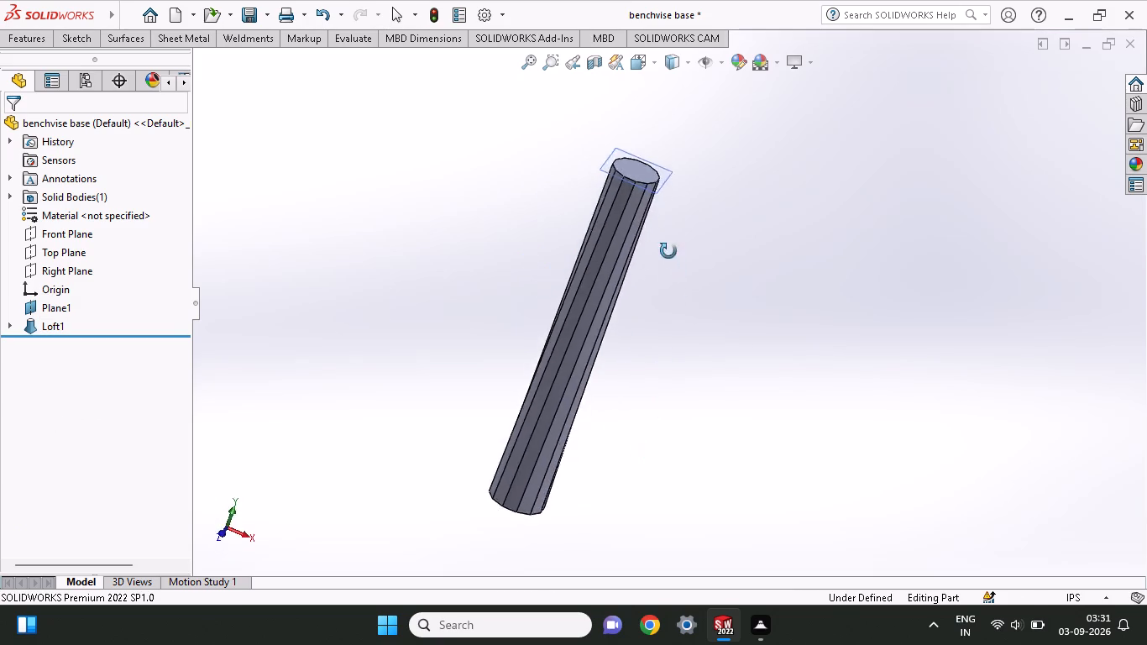
pyautogui.moveTo(668, 251); pyautogui.dragTo(611, 243, button='middle')
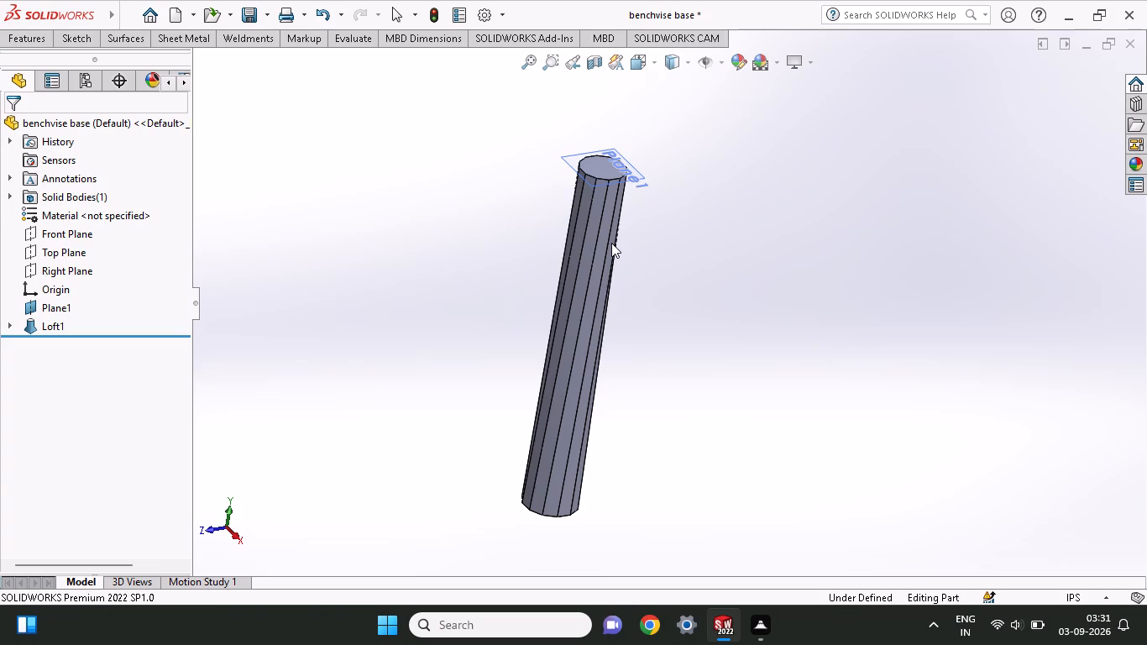
pyautogui.moveTo(611, 243); pyautogui.dragTo(581, 247, button='middle')
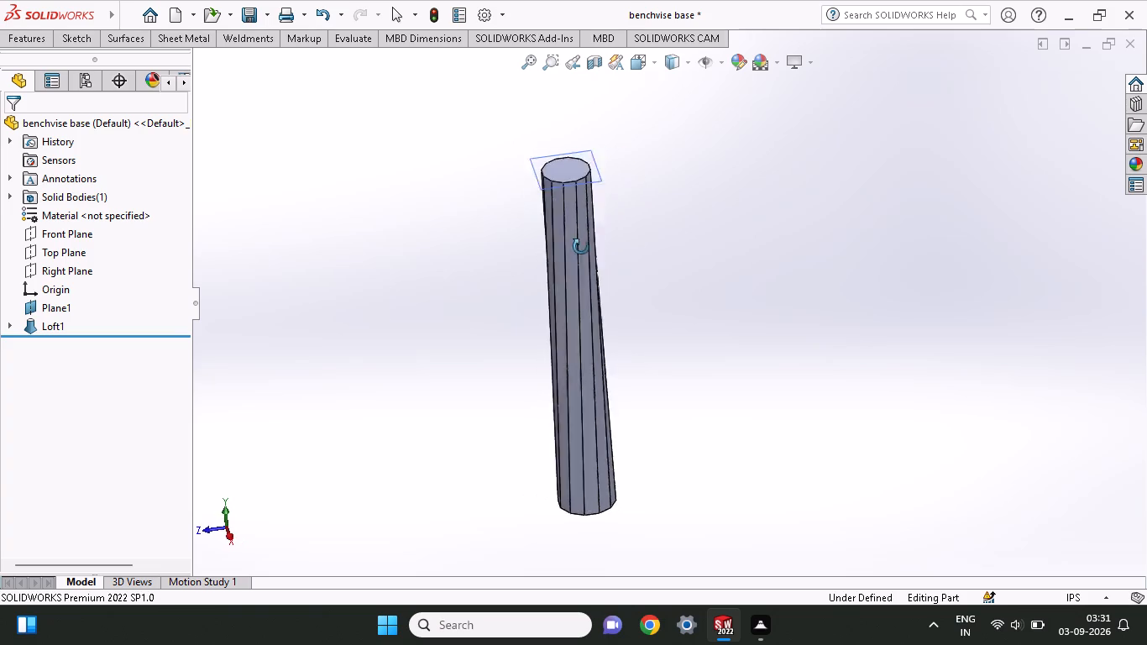
pyautogui.moveTo(581, 247); pyautogui.dragTo(582, 247, button='middle')
pyautogui.scroll(3, 582, 247)
pyautogui.scroll(-4, 585, 249)
pyautogui.scroll(2, 846, 297)
pyautogui.scroll(1, 729, 487)
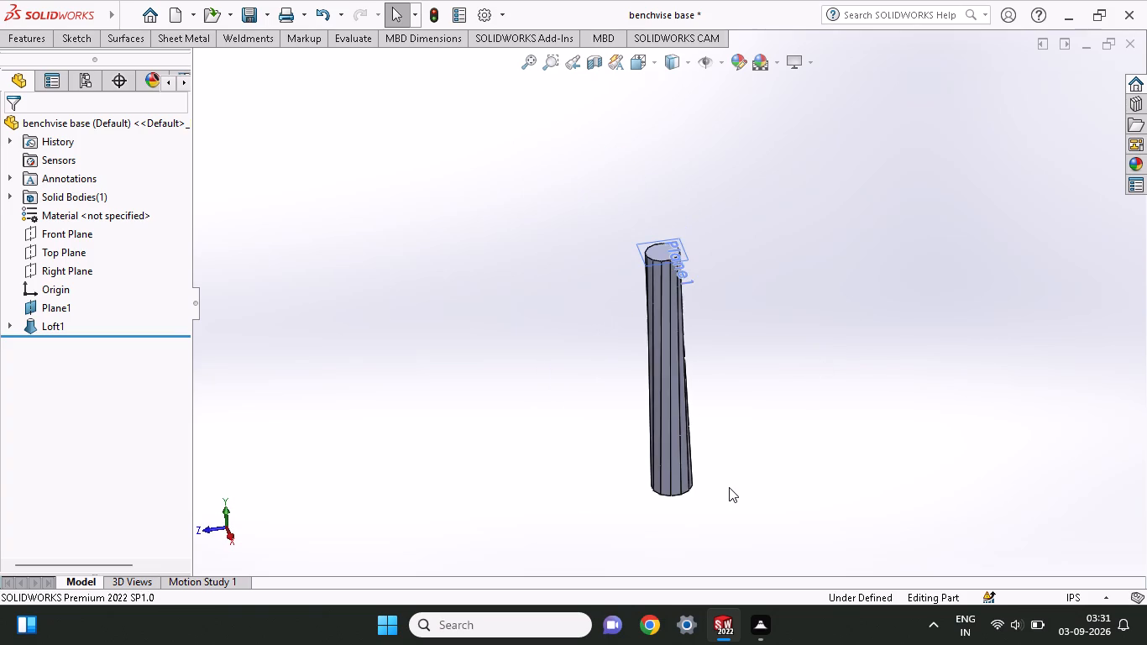
pyautogui.scroll(-1, 729, 487)
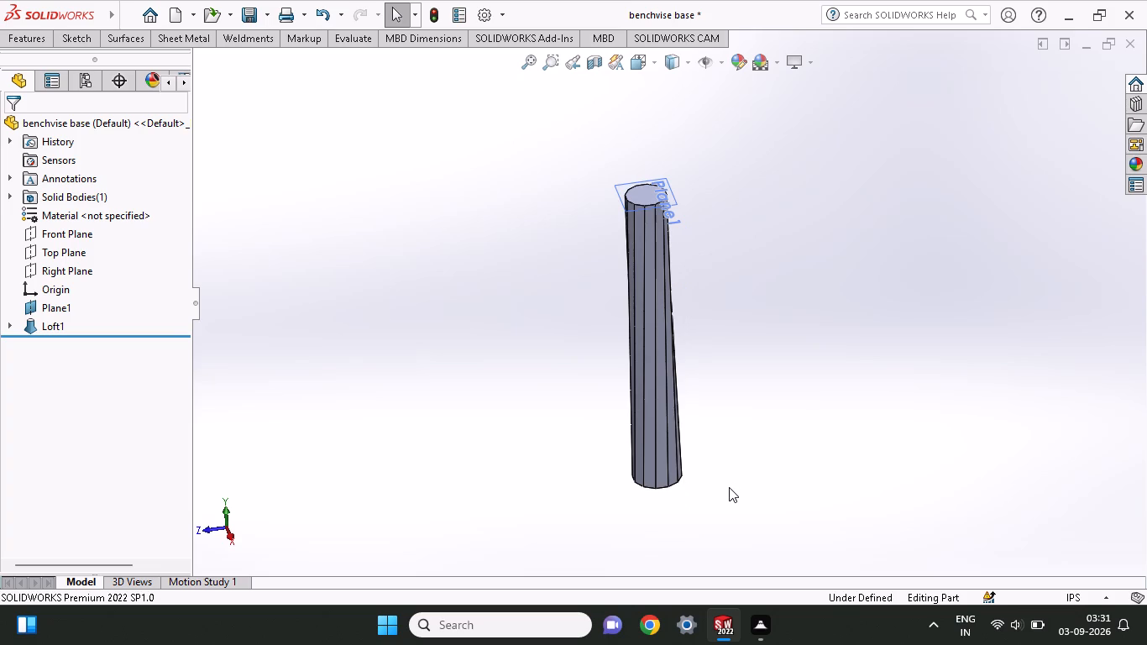
# Save the part under the new name "electric pole -a" in the Documents folder as a SOLIDWORKS Part.
pyautogui.click(270, 12)
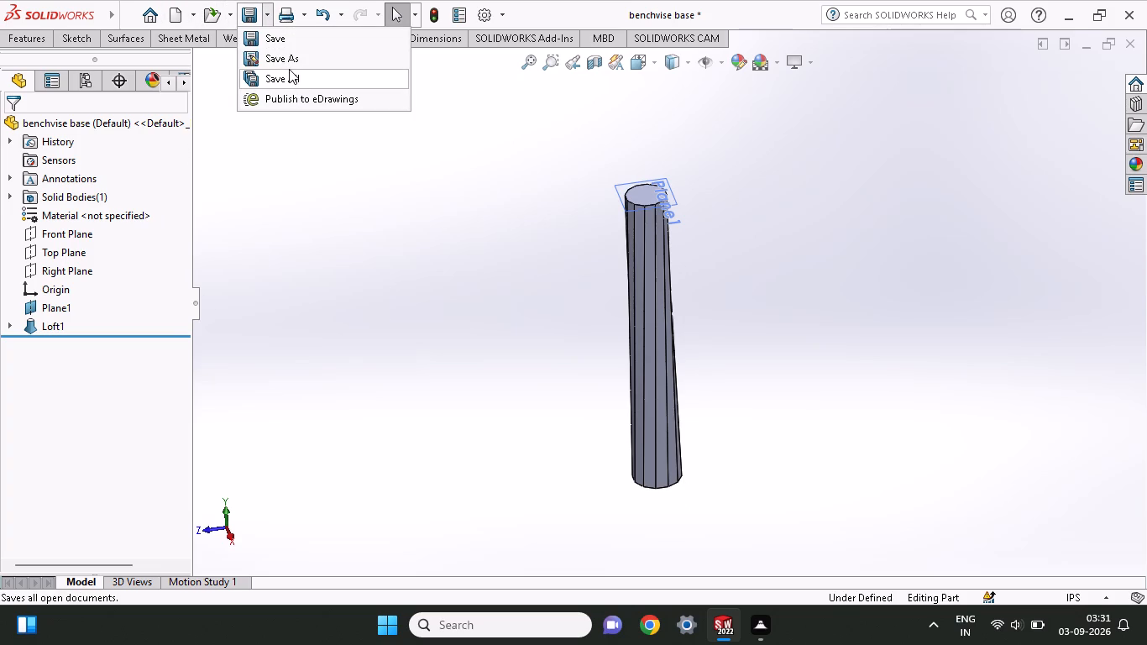
pyautogui.click(289, 60)
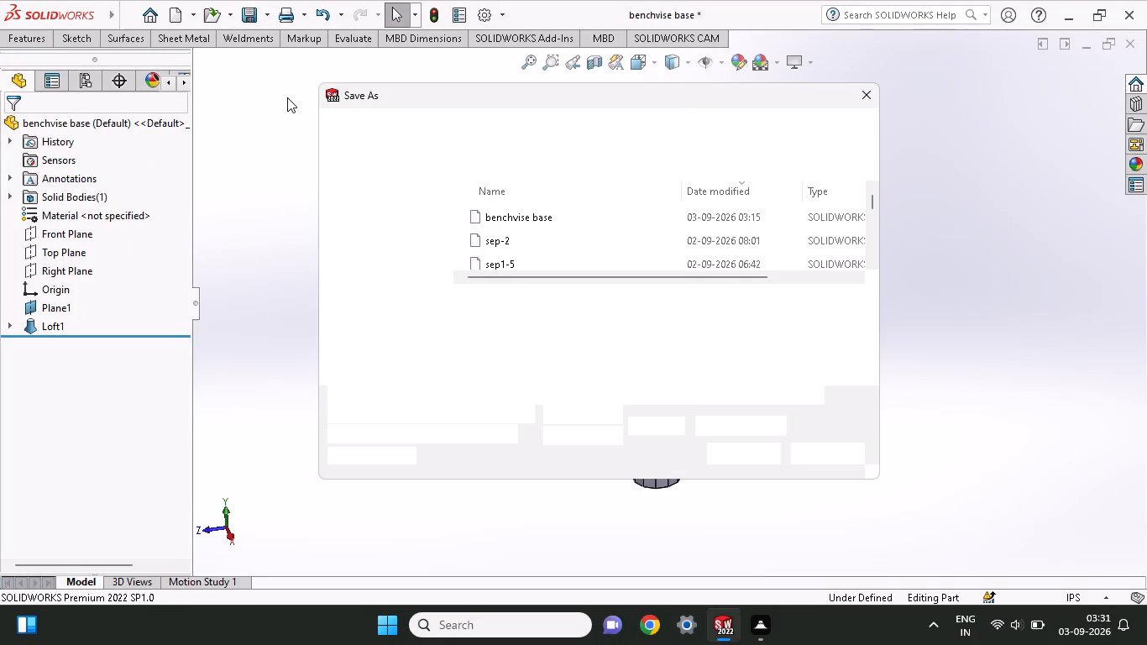
pyautogui.click(516, 299)
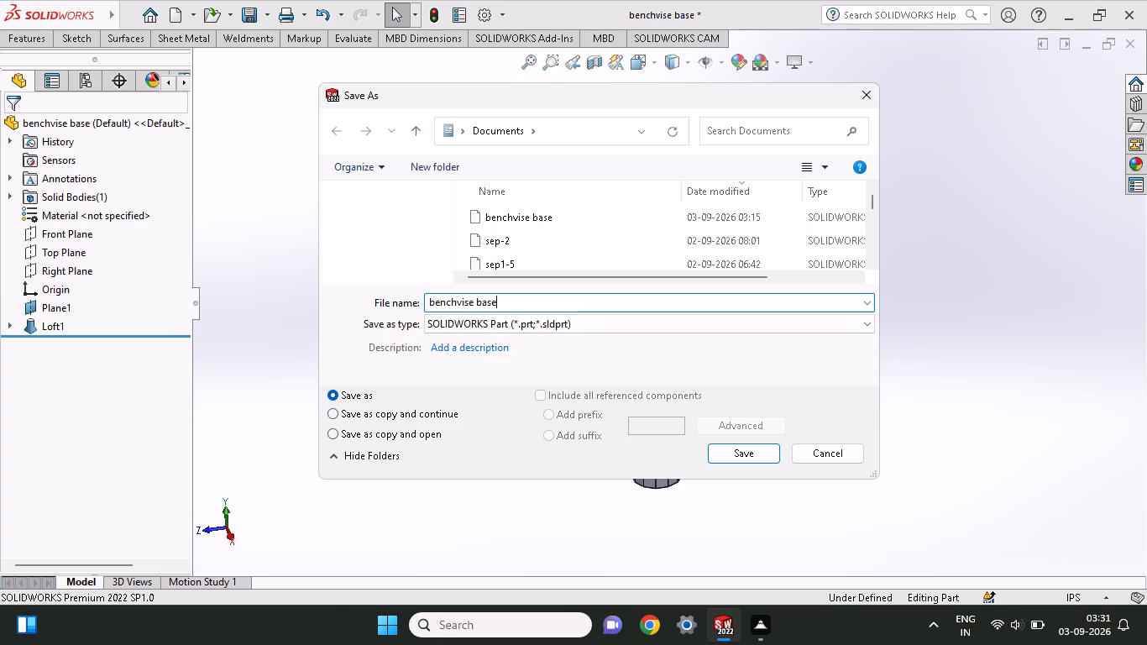
pyautogui.press('BackSpace')
pyautogui.press('BackSpace')
pyautogui.press('BackSpace')
pyautogui.press('BackSpace')
pyautogui.press('BackSpace')
pyautogui.press('BackSpace')
pyautogui.press('BackSpace')
pyautogui.press('BackSpace')
pyautogui.press('BackSpace')
pyautogui.press('BackSpace')
pyautogui.press('BackSpace')
pyautogui.press('BackSpace')
pyautogui.press('BackSpace')
pyautogui.press('BackSpace')
pyautogui.press('BackSpace')
pyautogui.press('BackSpace')
pyautogui.press('BackSpace')
pyautogui.press('BackSpace')
pyautogui.press('BackSpace')
pyautogui.press('BackSpace')
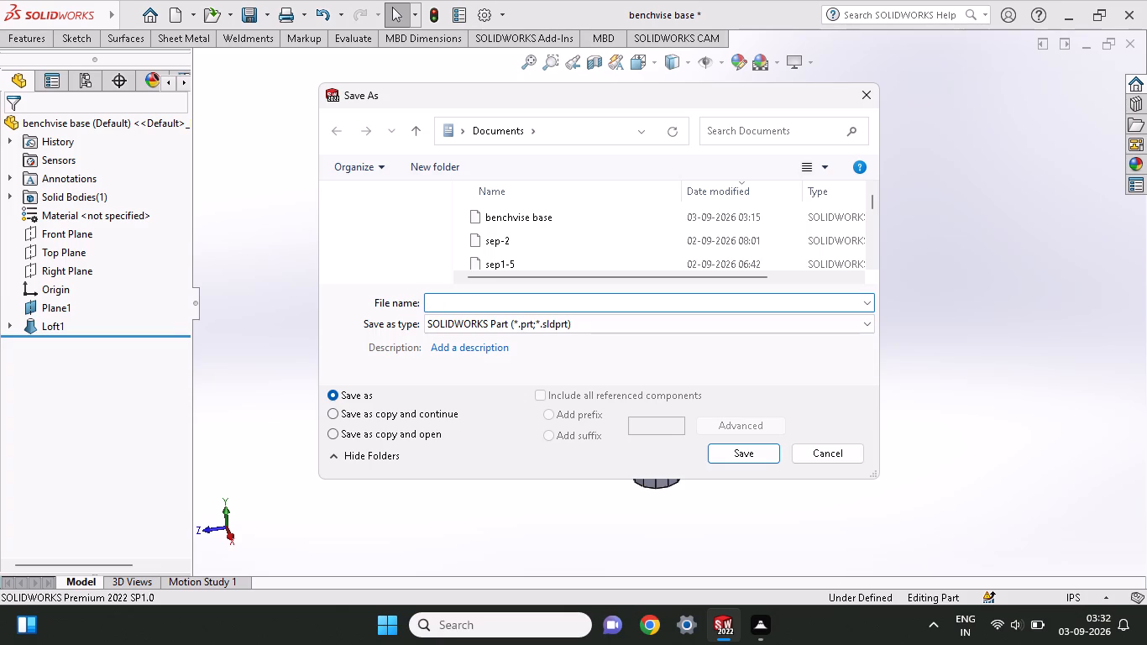
pyautogui.write('electric')
pyautogui.press('space')
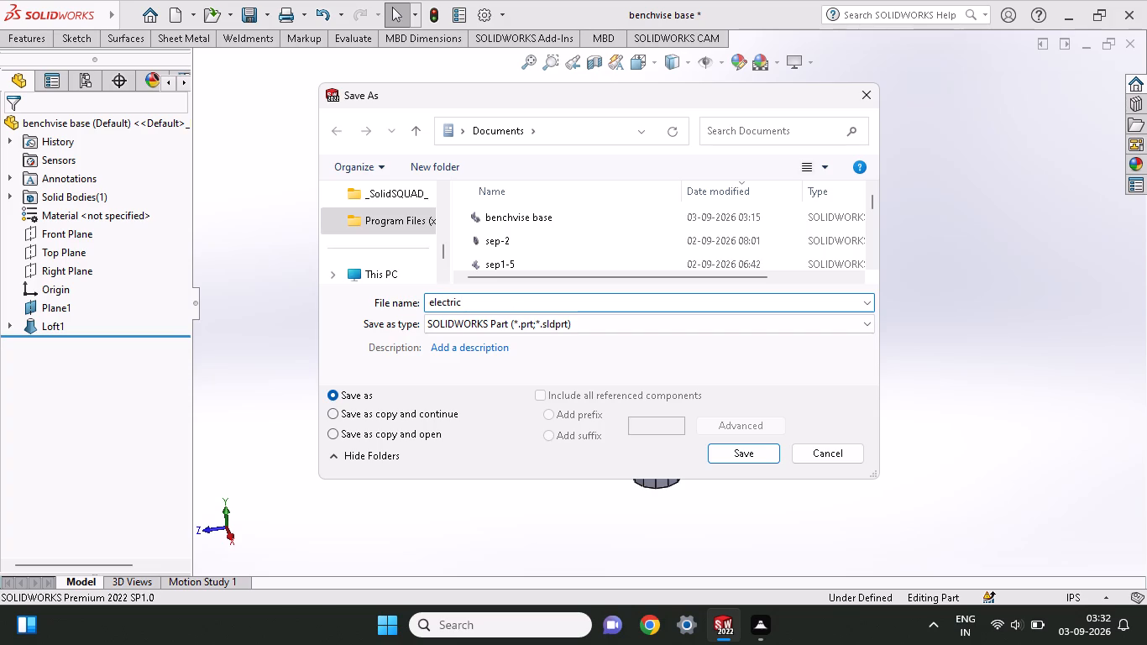
pyautogui.write('pole')
pyautogui.press('space')
pyautogui.press('-')
pyautogui.press('a')
pyautogui.click(728, 457)
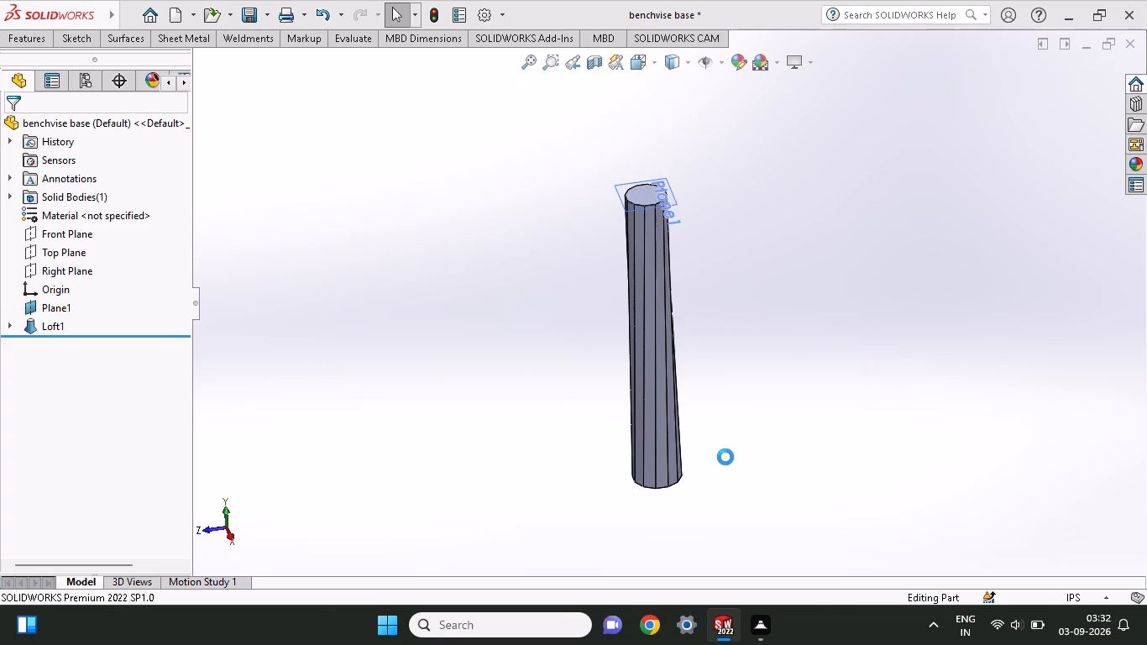
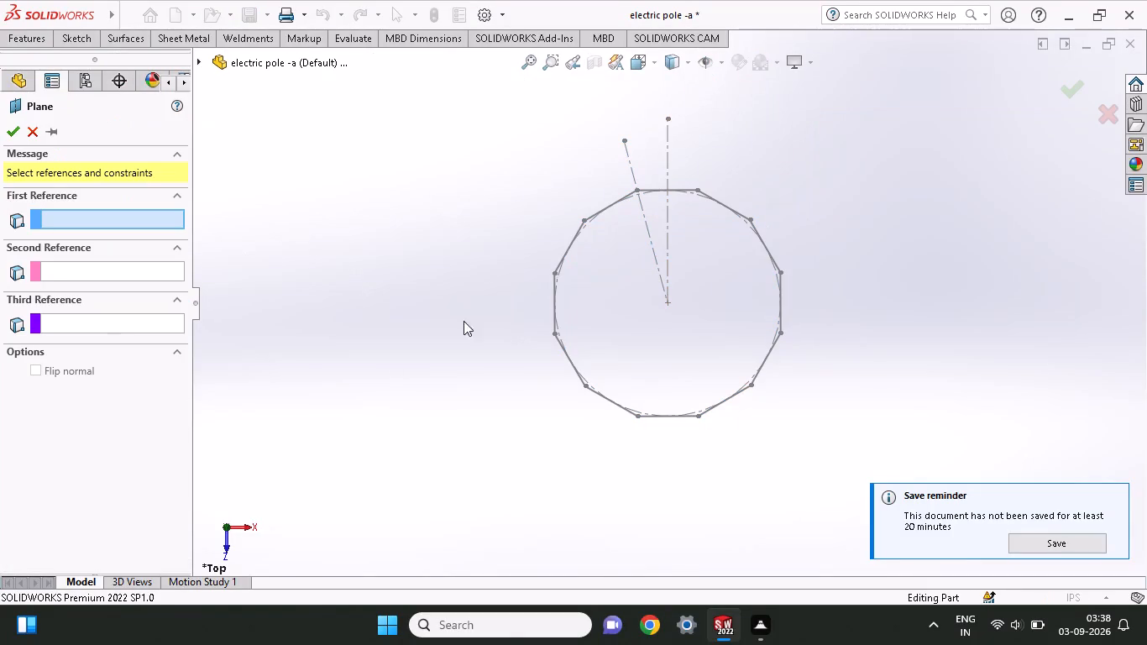
# Create a reference plane parallel to the Top Plane, entering an offset distance of 28'-6" (330 in), above the twelve-sided polygon.
pyautogui.click(31, 126)
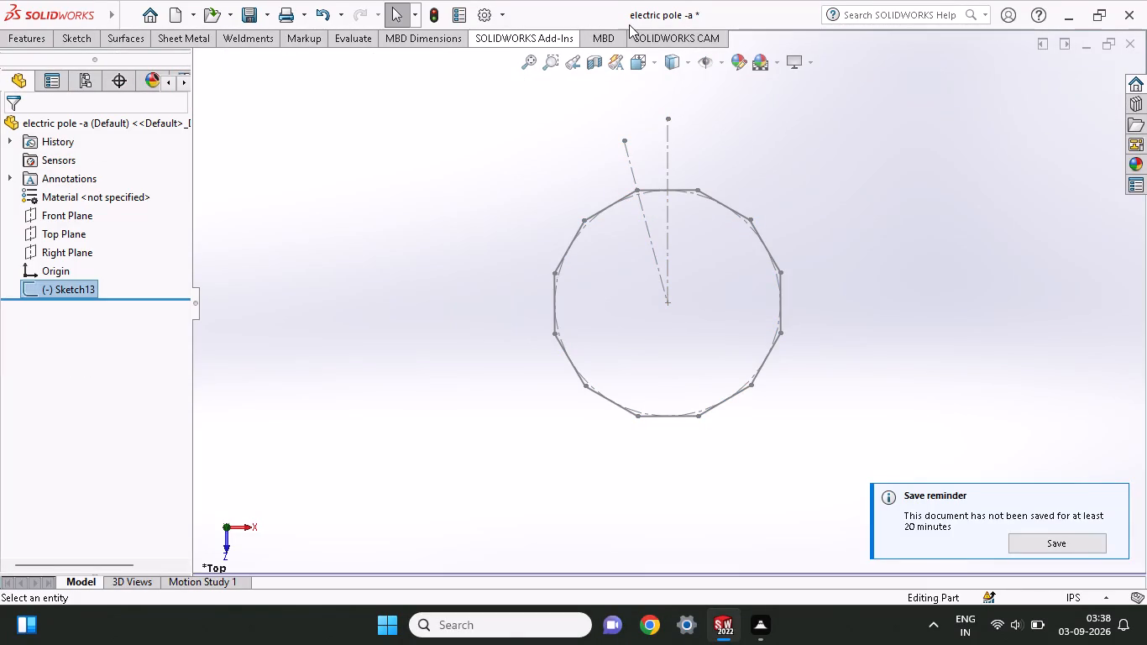
pyautogui.click(50, 237)
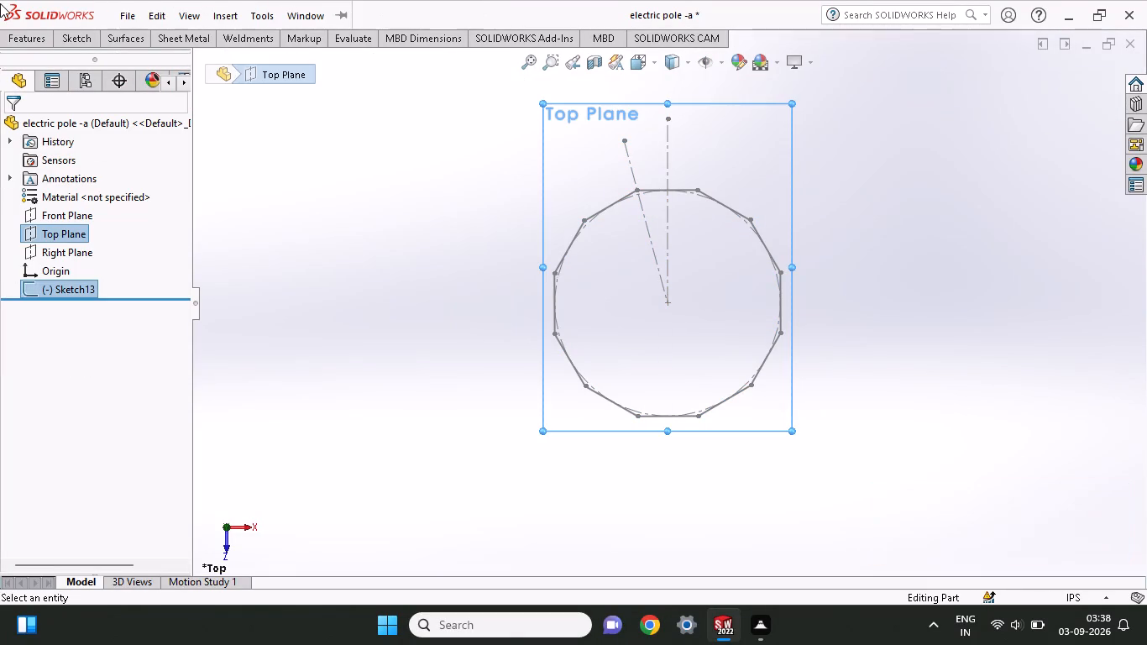
pyautogui.click(15, 32)
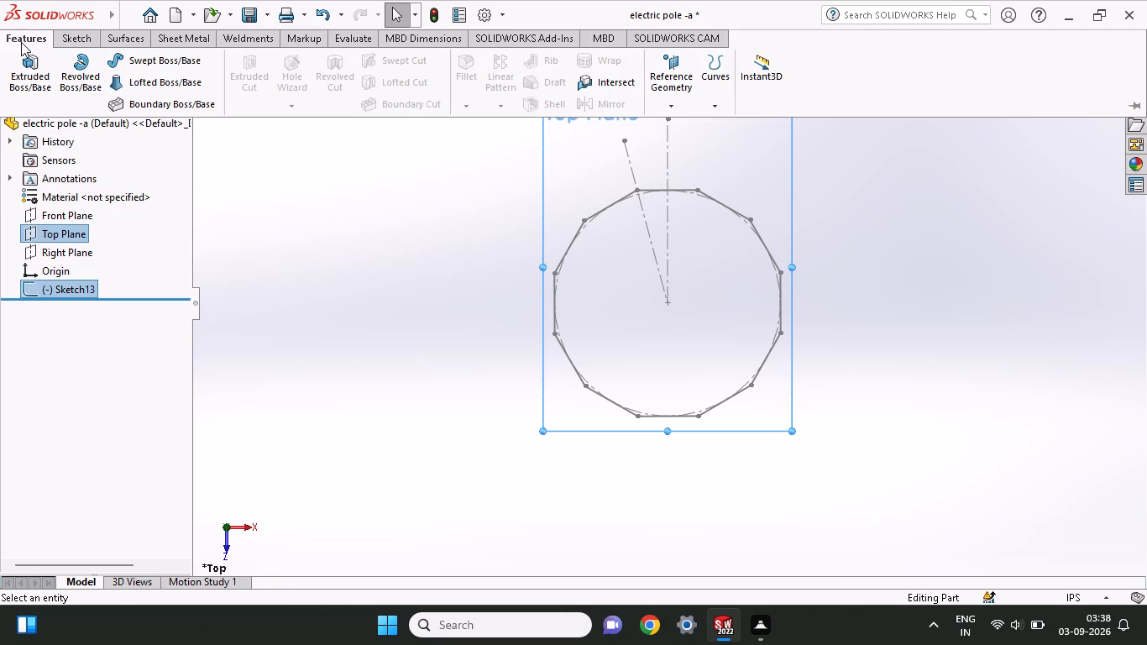
pyautogui.click(673, 102)
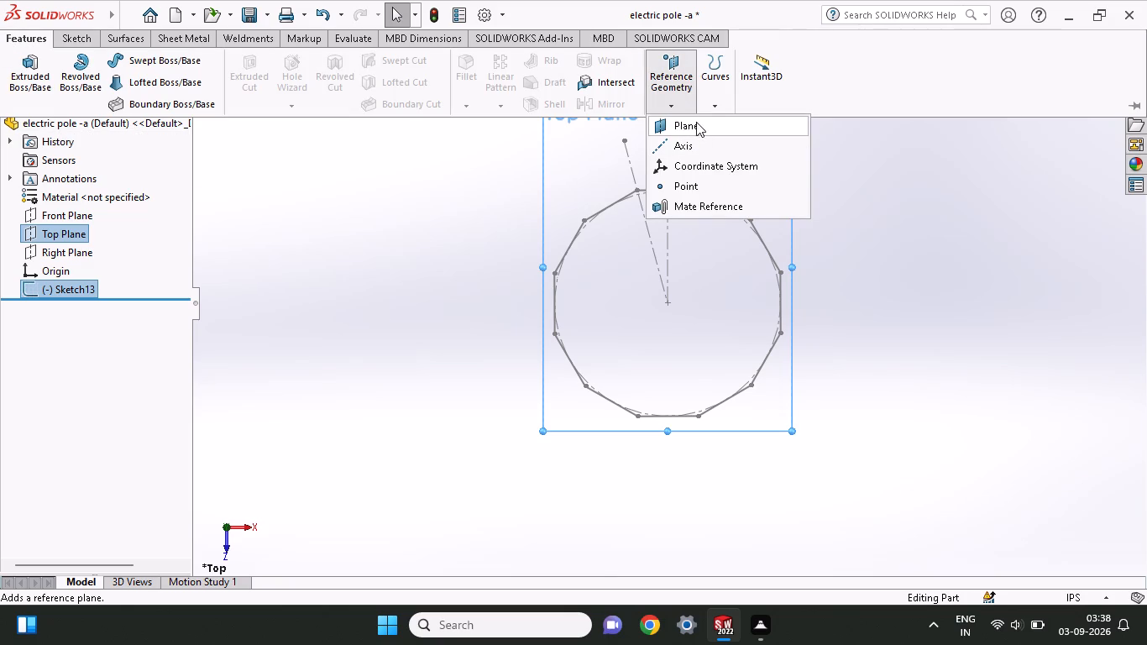
pyautogui.click(697, 128)
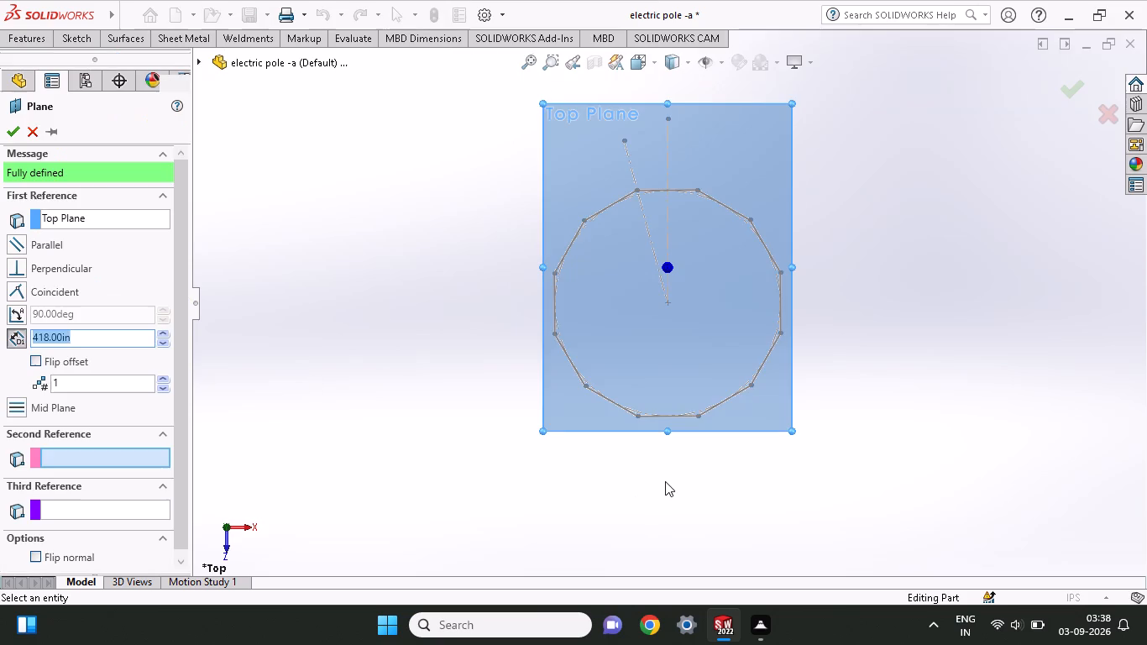
pyautogui.moveTo(665, 481); pyautogui.dragTo(683, 308, button='middle')
pyautogui.scroll(1, 665, 481)
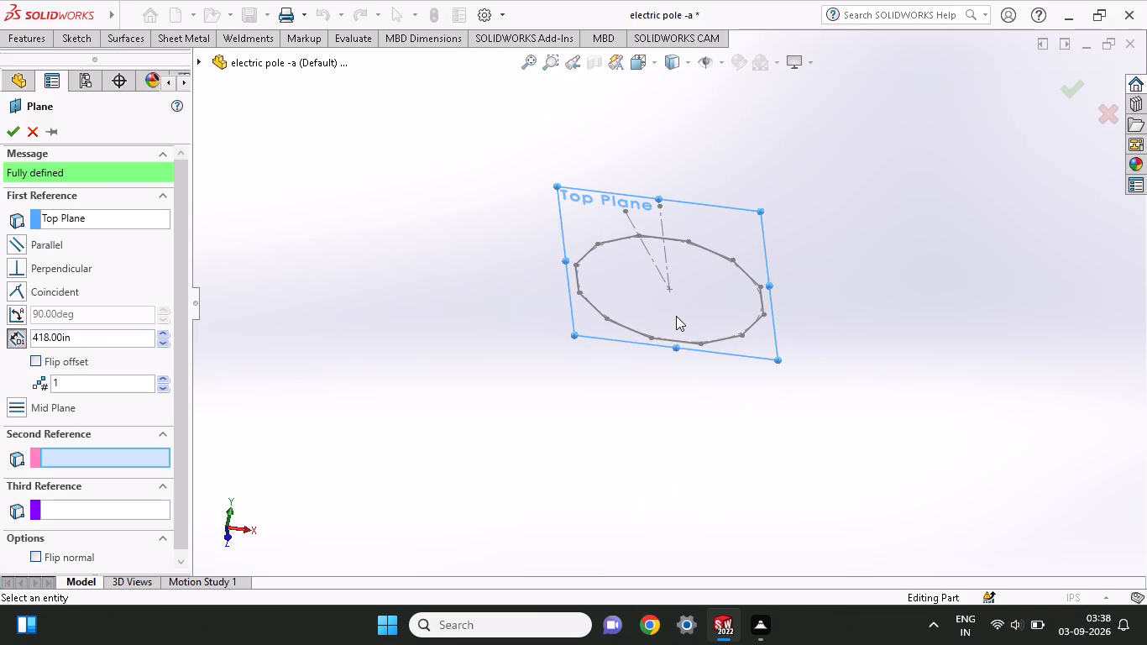
pyautogui.moveTo(83, 337); pyautogui.dragTo(0, 357)
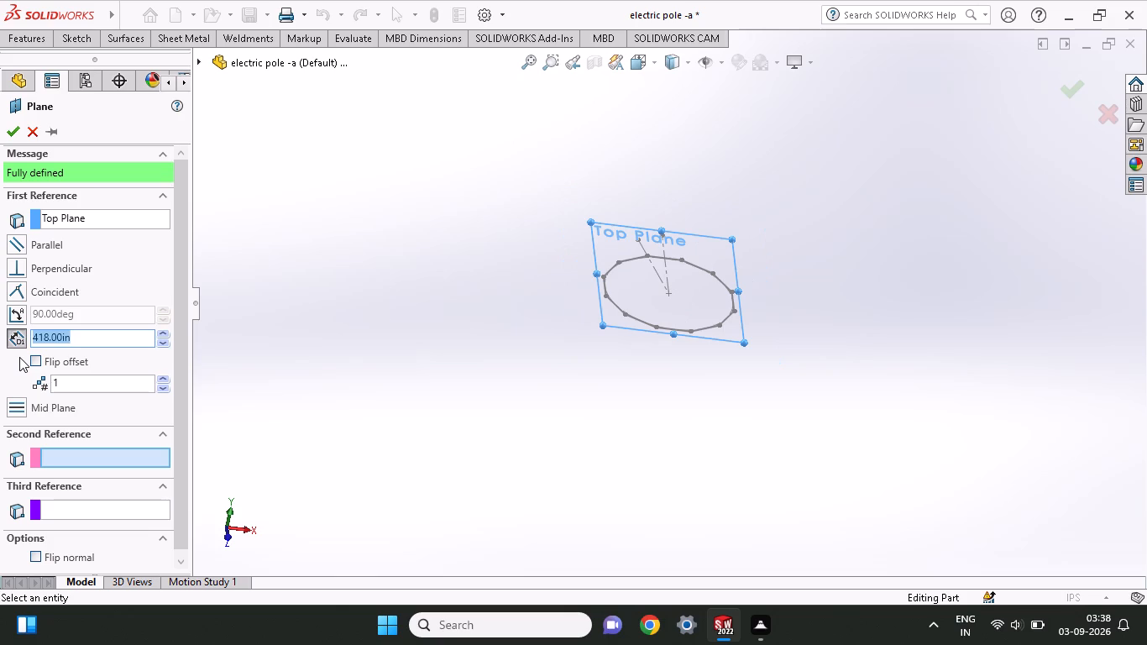
pyautogui.press('2')
pyautogui.press('8')
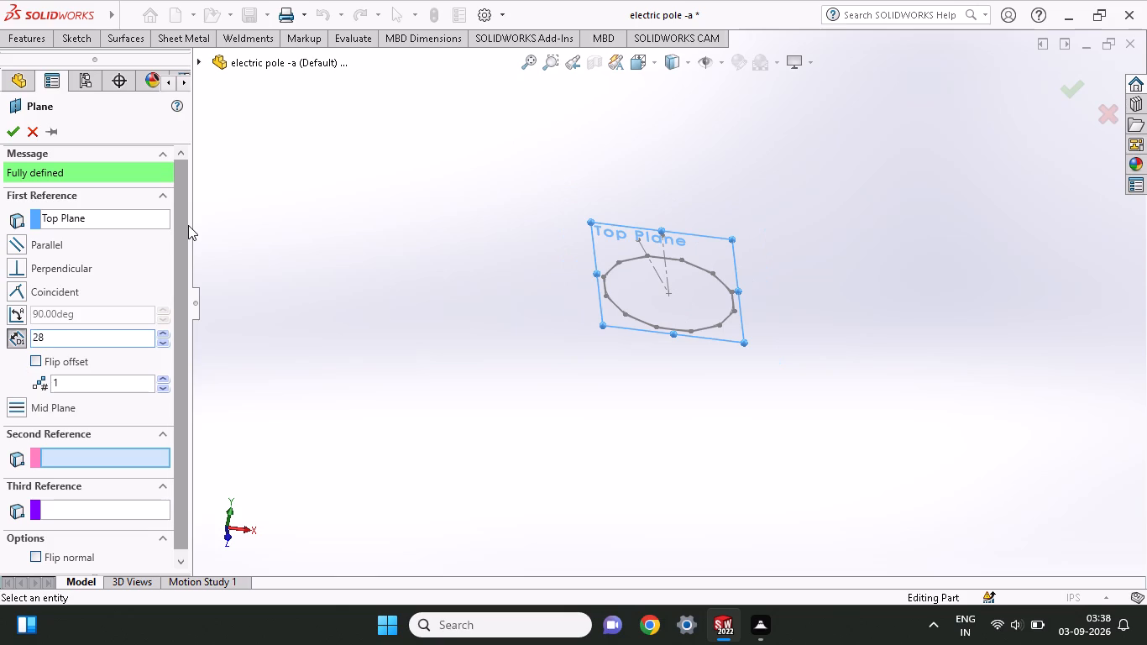
pyautogui.press("'")
pyautogui.press('-')
pyautogui.press('6')
pyautogui.hotkey('shift', '"')
pyautogui.press('Return')
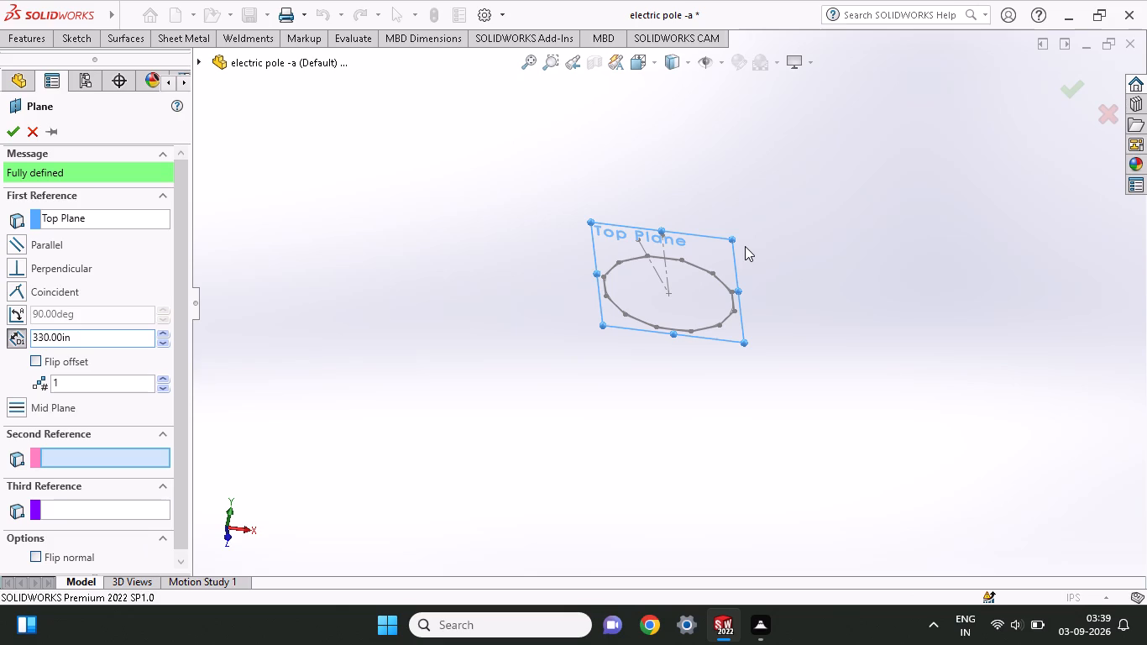
pyautogui.scroll(-1, 745, 246)
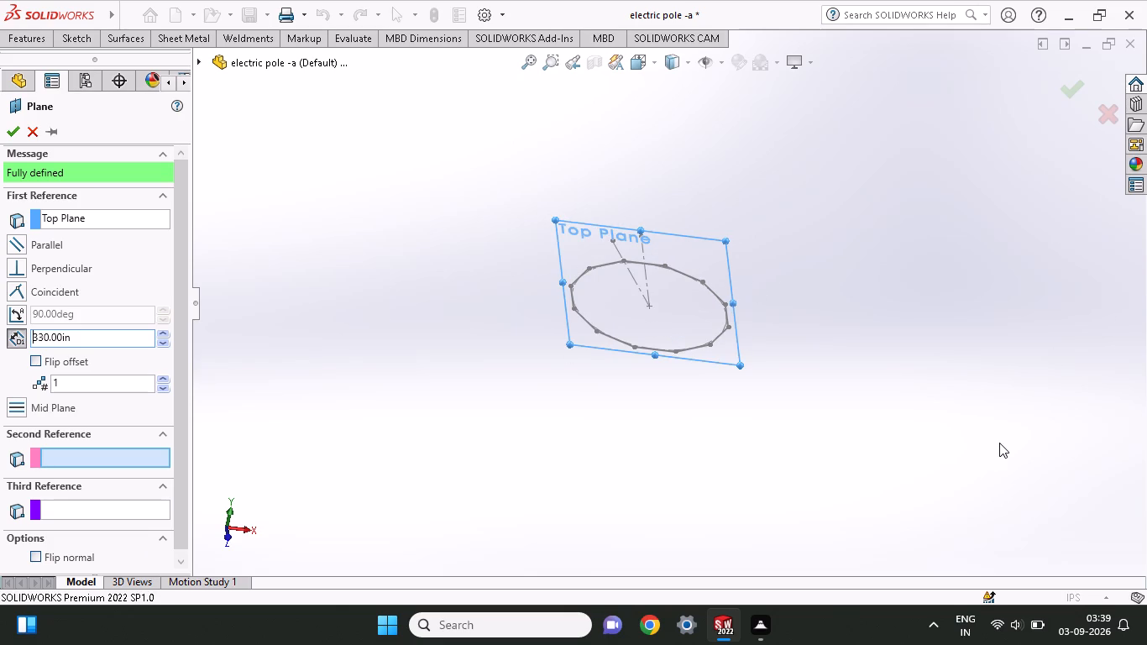
pyautogui.keyDown('ctrl'); pyautogui.scroll(2, 999, 443); pyautogui.keyUp('ctrl')
pyautogui.keyDown('ctrl'); pyautogui.scroll(-1, 999, 443); pyautogui.keyUp('ctrl')
pyautogui.scroll(1, 999, 443)
pyautogui.keyDown('ctrl'); pyautogui.scroll(4, 999, 443); pyautogui.keyUp('ctrl')
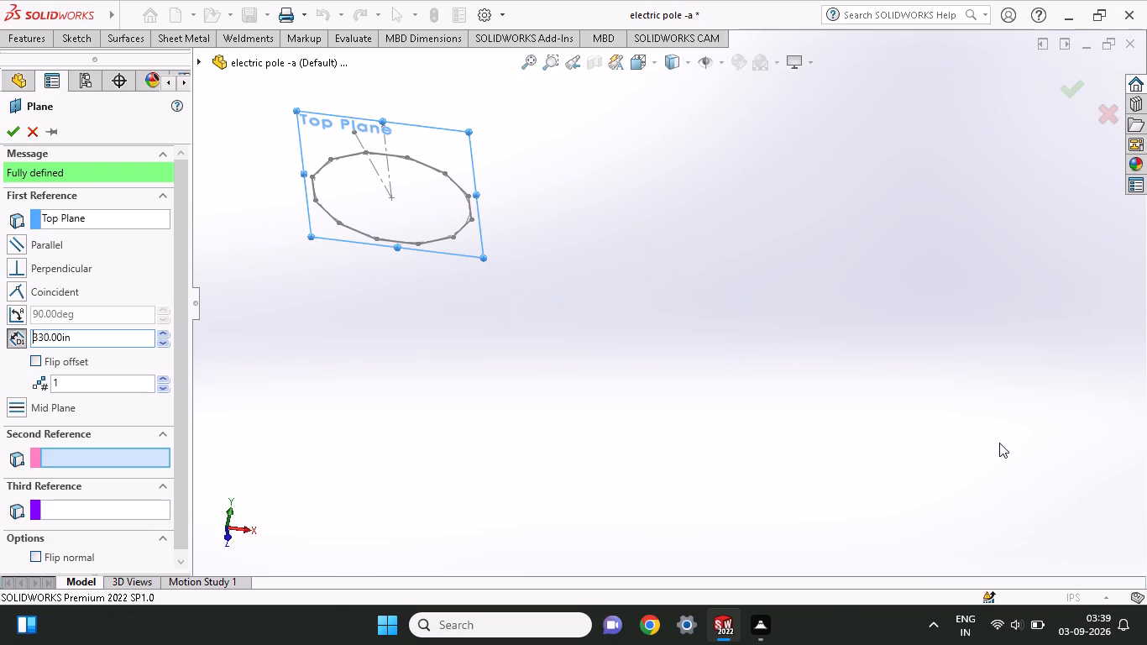
pyautogui.keyDown('ctrl'); pyautogui.scroll(-4, 495, 173); pyautogui.keyUp('ctrl')
pyautogui.scroll(1, 495, 173)
pyautogui.keyDown('ctrl'); pyautogui.scroll(6, 495, 173); pyautogui.keyUp('ctrl')
pyautogui.hscroll(1, 495, 173)
pyautogui.hscroll(-1, 495, 173)
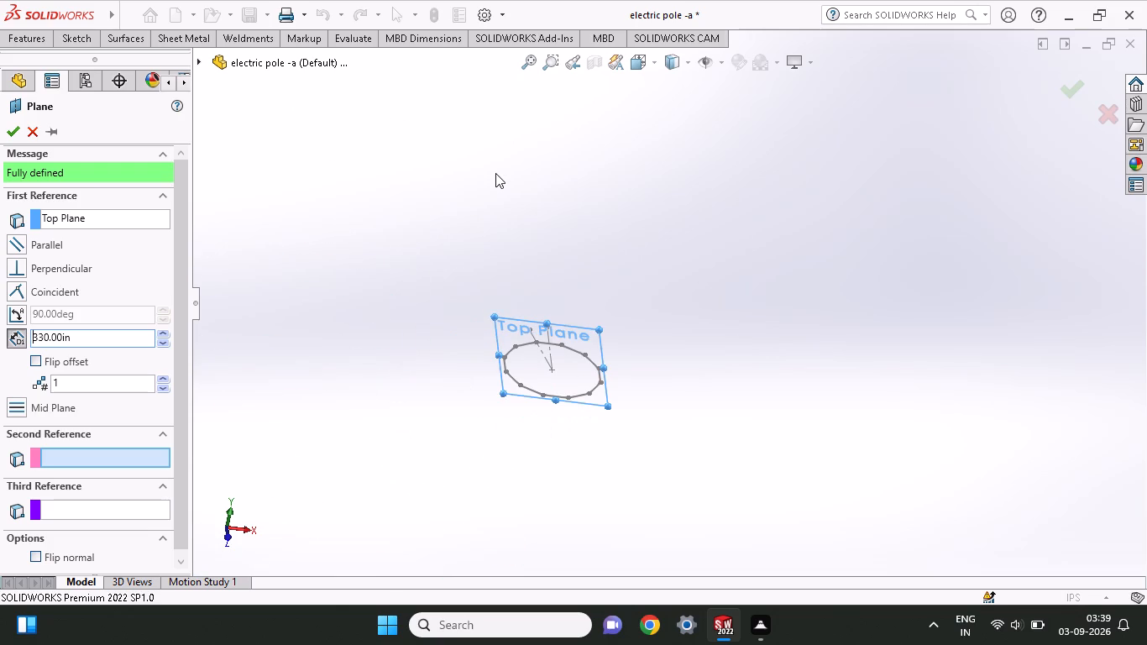
pyautogui.keyDown('ctrl'); pyautogui.scroll(1, 278, 252); pyautogui.keyUp('ctrl')
pyautogui.keyDown('ctrl'); pyautogui.scroll(-2, 583, 254); pyautogui.keyUp('ctrl')
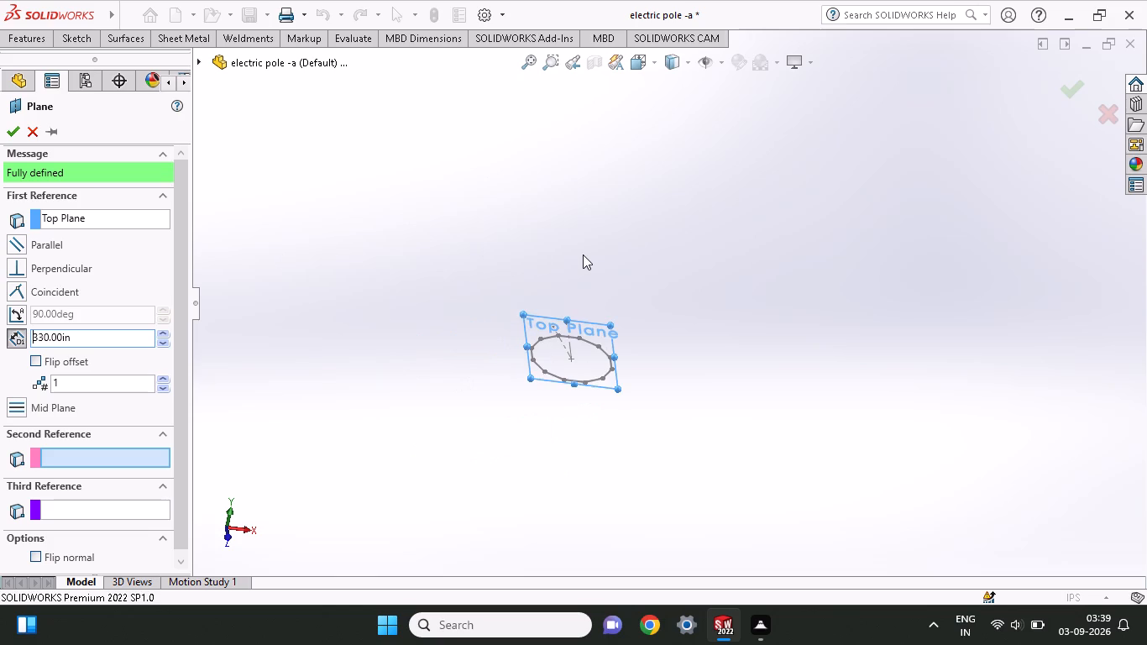
pyautogui.keyDown('ctrl'); pyautogui.scroll(-2, 583, 254); pyautogui.keyUp('ctrl')
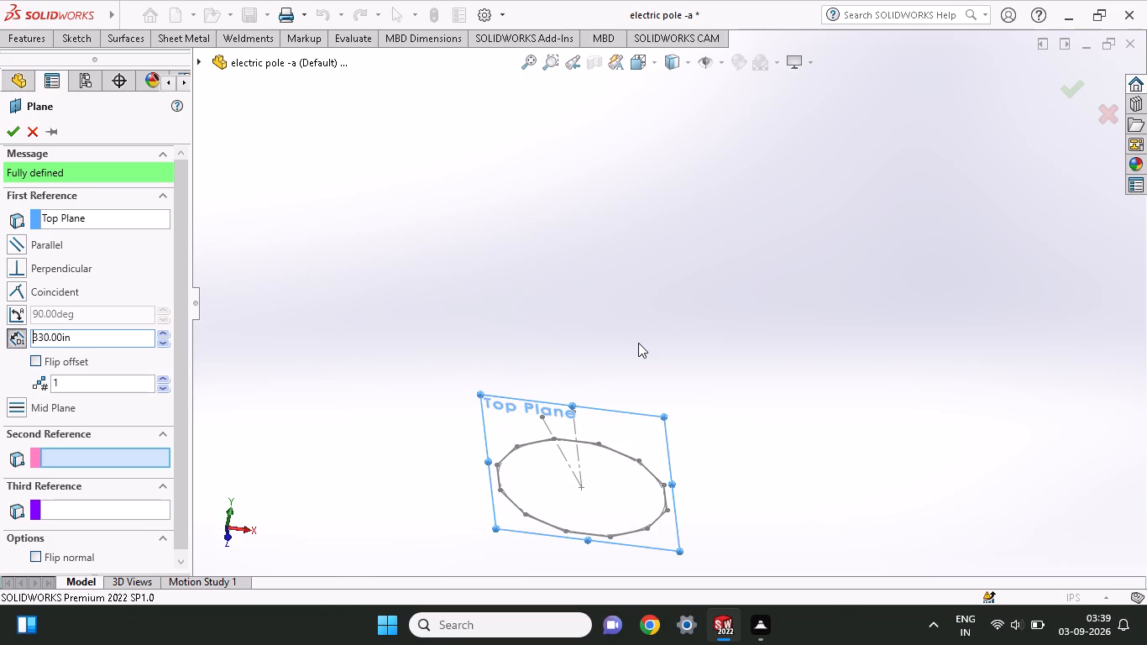
pyautogui.scroll(-6, 638, 343)
pyautogui.keyDown('ctrl'); pyautogui.scroll(-1, 638, 343); pyautogui.keyUp('ctrl')
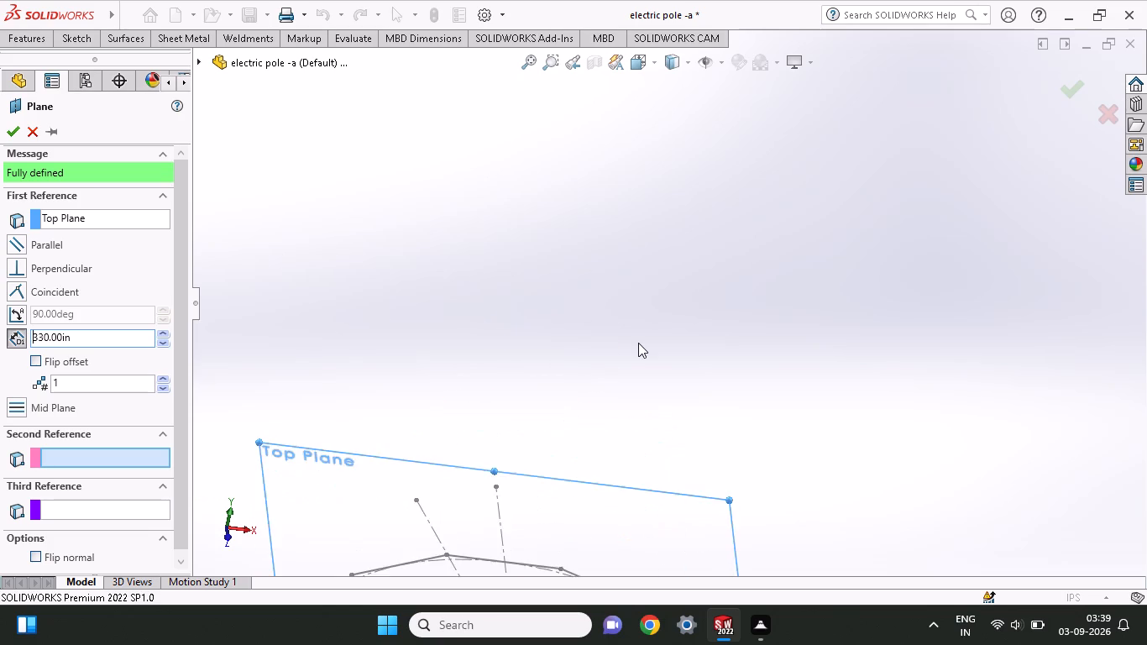
pyautogui.keyDown('ctrl'); pyautogui.scroll(3, 638, 343); pyautogui.keyUp('ctrl')
pyautogui.scroll(5, 638, 343)
pyautogui.hscroll(1, 638, 343)
pyautogui.hscroll(-1, 638, 343)
pyautogui.hscroll(1, 638, 343)
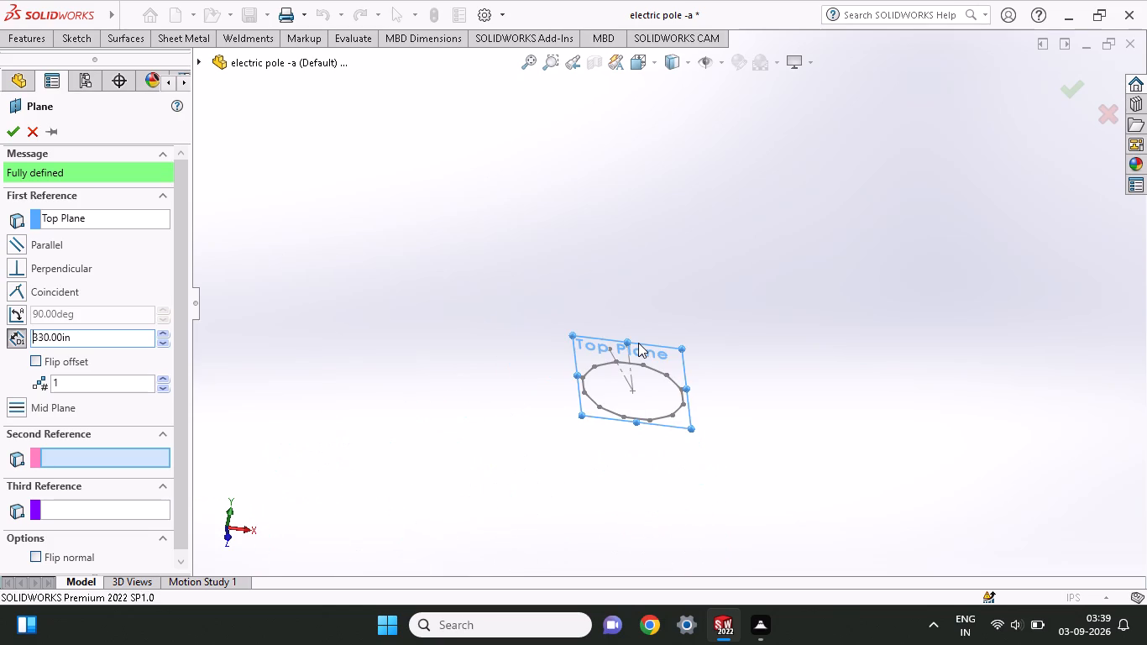
pyautogui.keyDown('ctrl'); pyautogui.scroll(4, 638, 343); pyautogui.keyUp('ctrl')
pyautogui.hscroll(2, 638, 343)
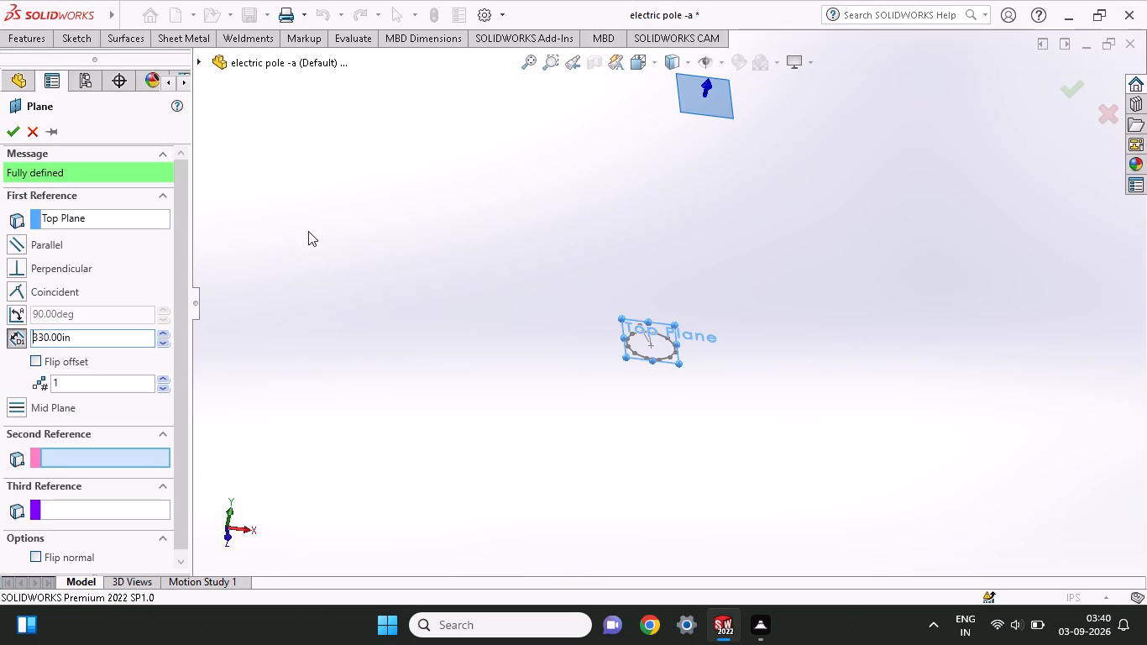
pyautogui.click(8, 128)
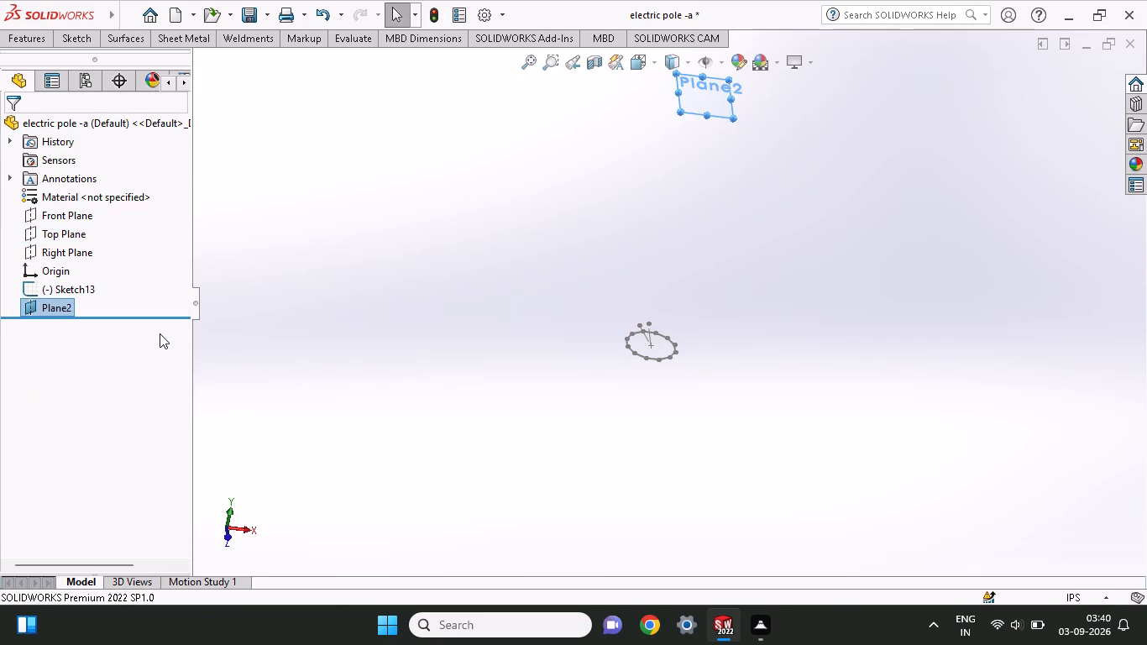
# Open a sketch on the new offset plane and draw a 12-sided inscribed-circle polygon centred on the origin, about 43.25 in across flats.
pyautogui.click(35, 309)
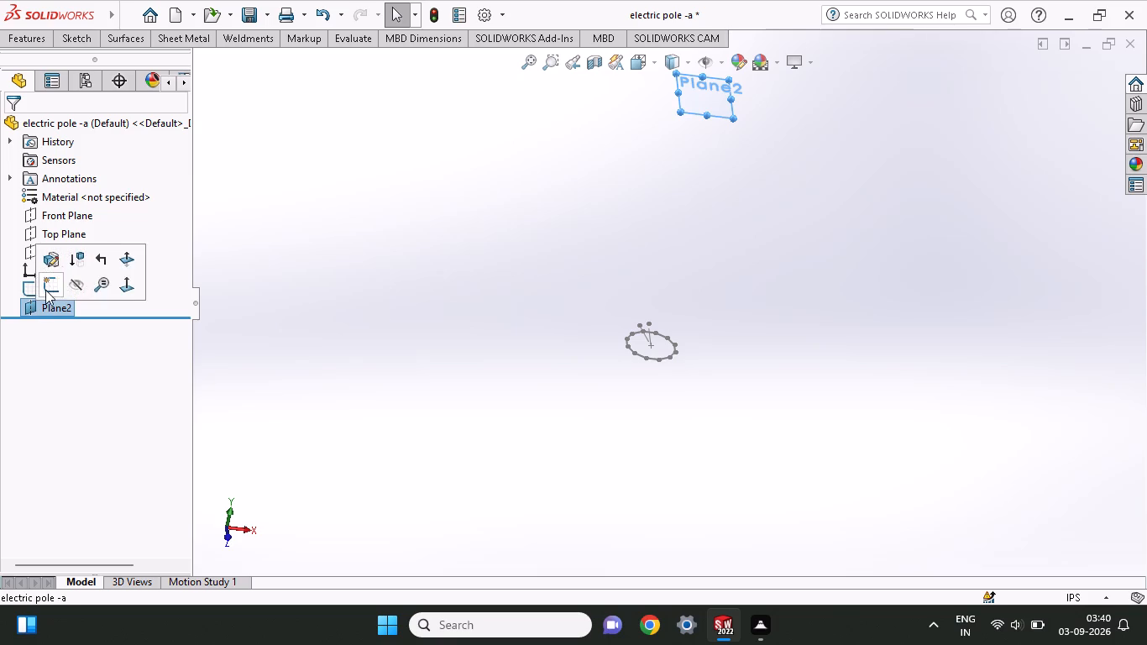
pyautogui.click(46, 287)
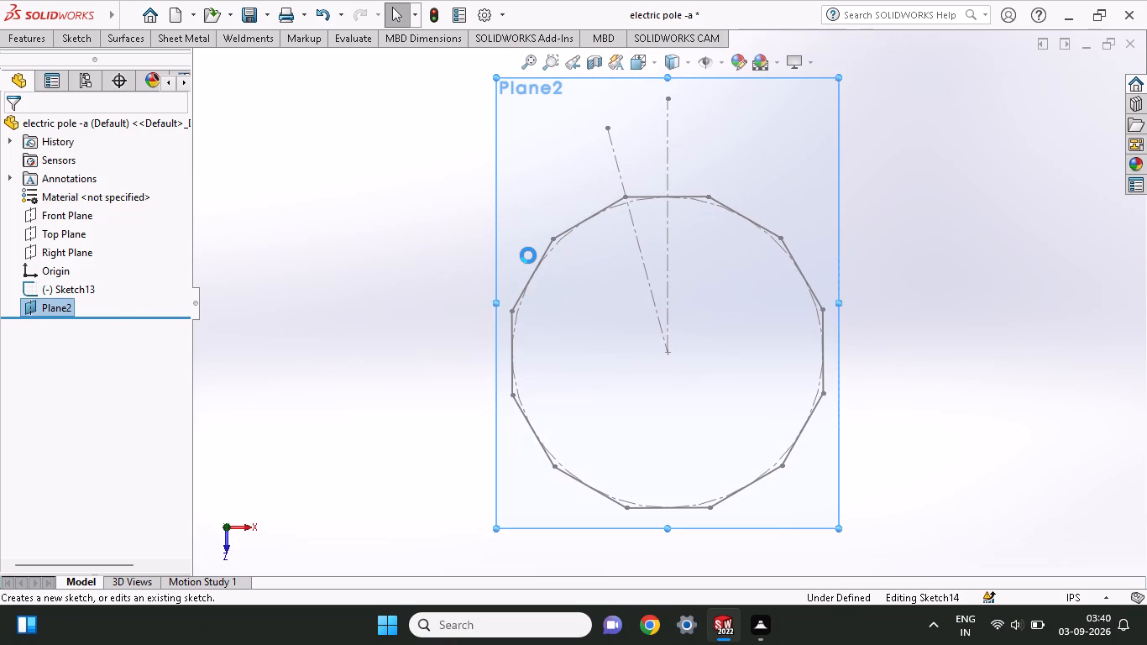
pyautogui.click(79, 38)
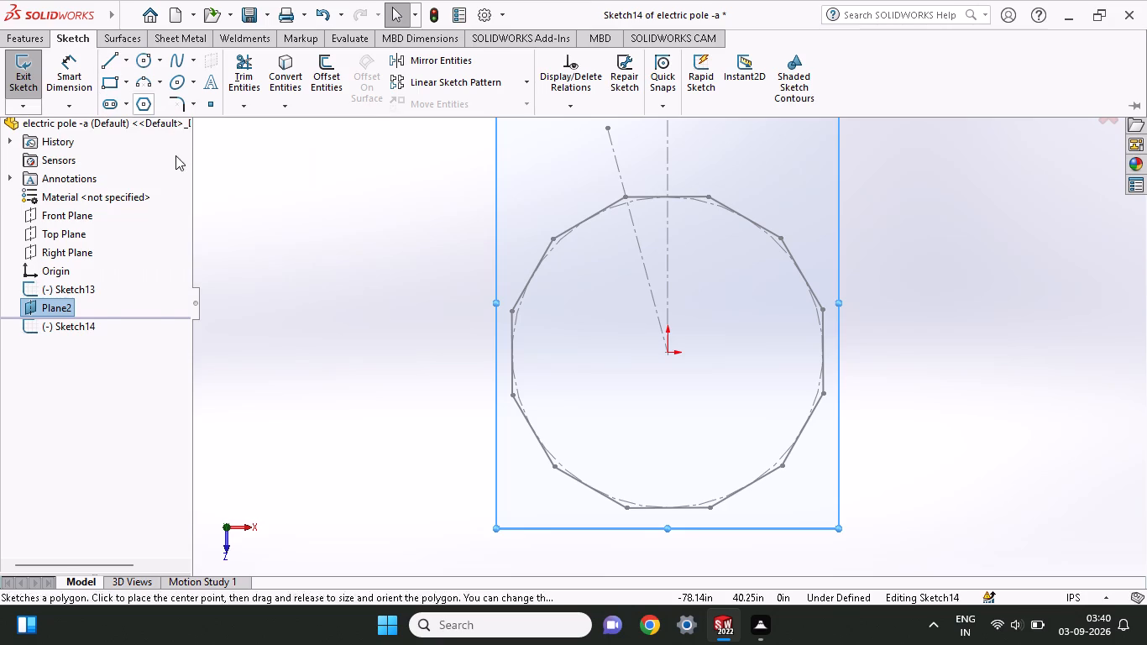
pyautogui.click(148, 104)
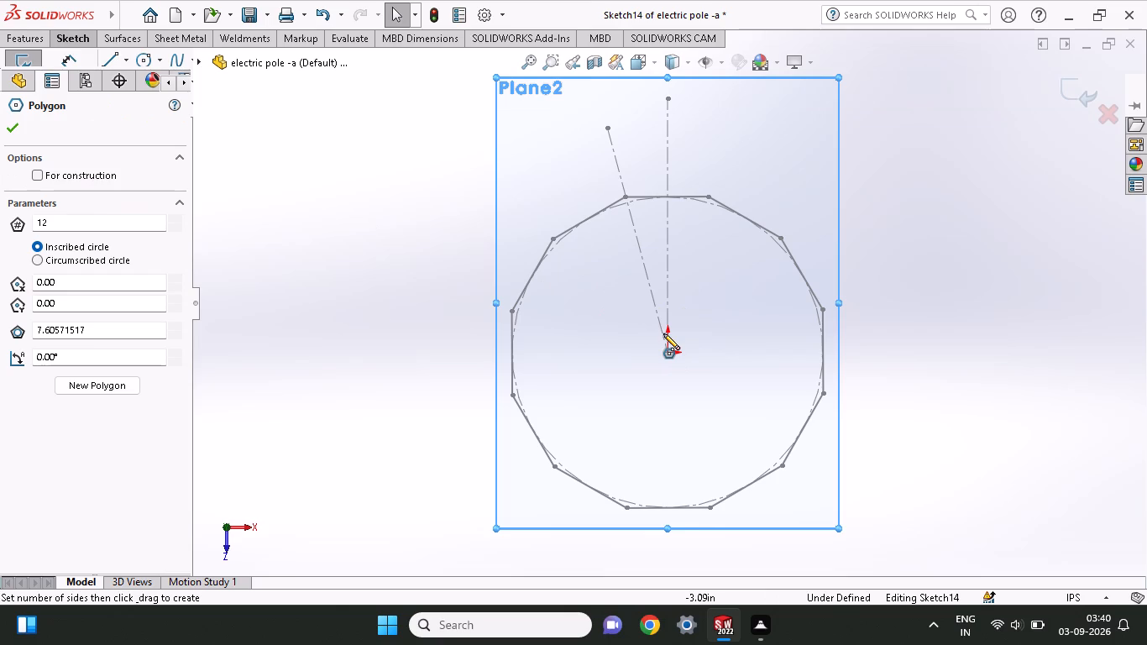
pyautogui.click(664, 352)
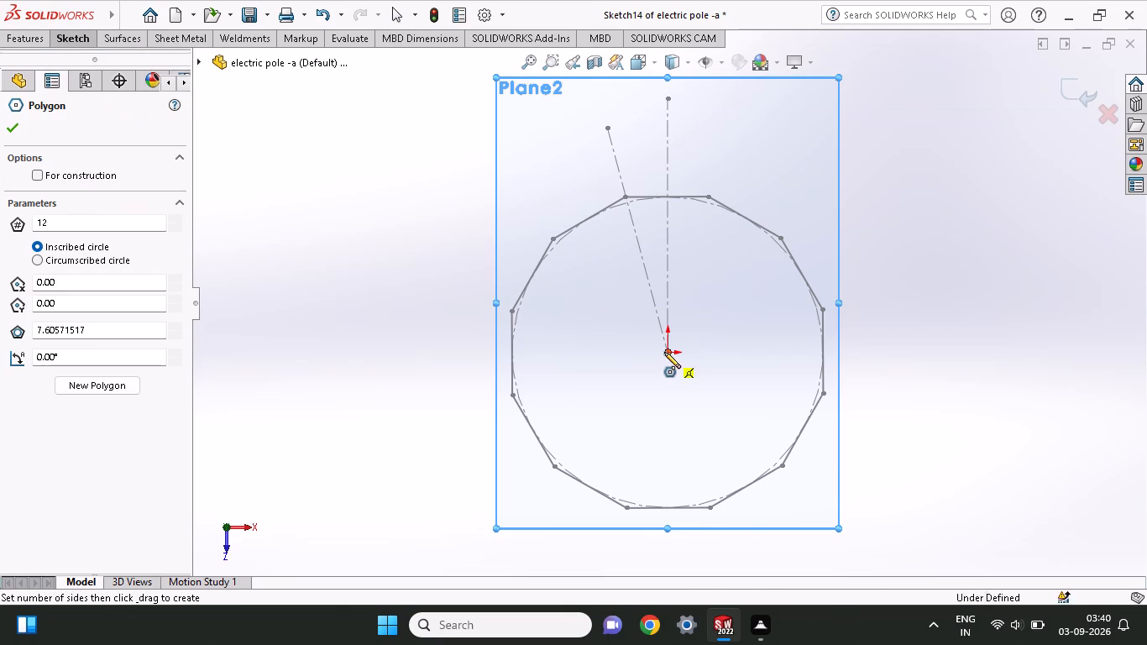
pyautogui.click(702, 475)
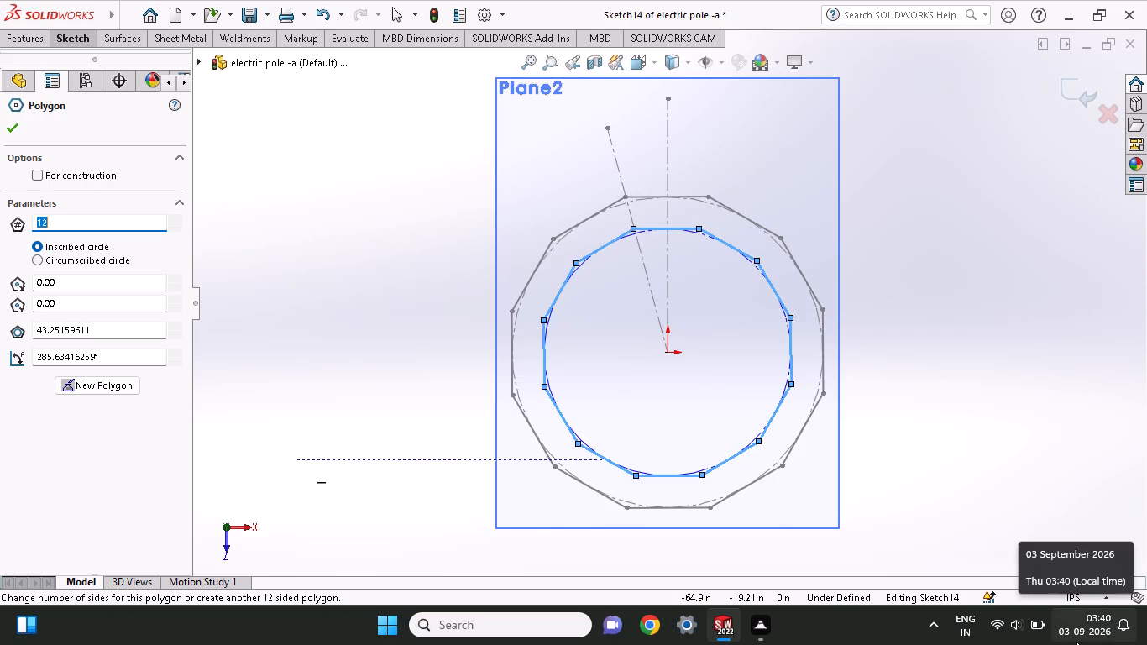
# Dimension the new polygon's distance across opposite flats and set it to 47.06 in.
pyautogui.click(65, 37)
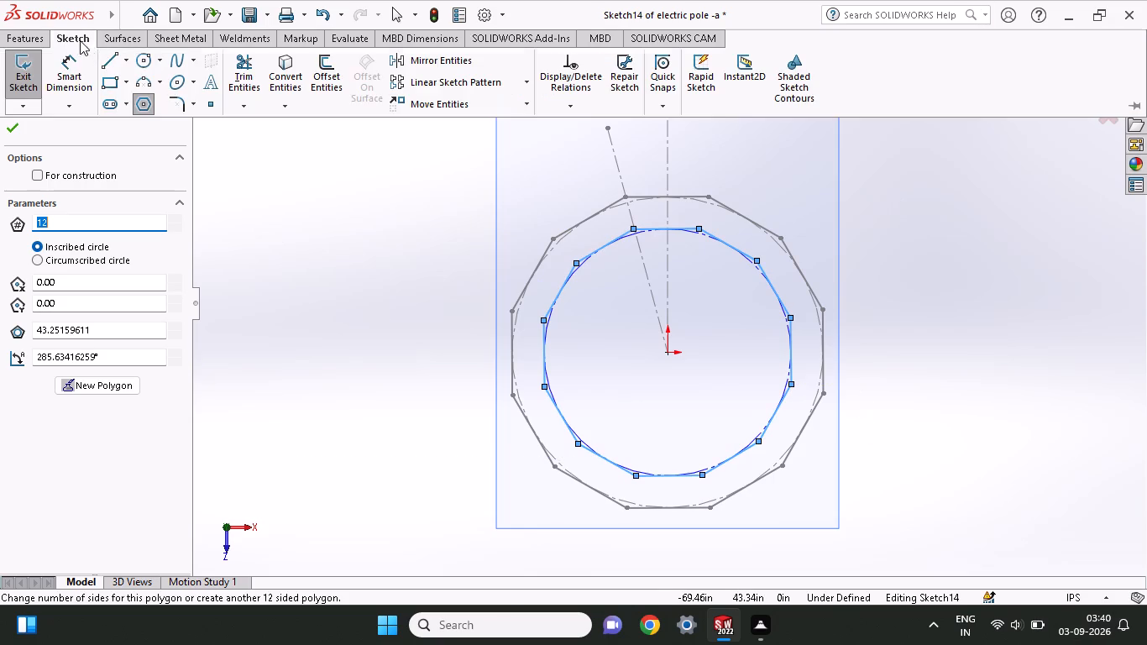
pyautogui.click(84, 66)
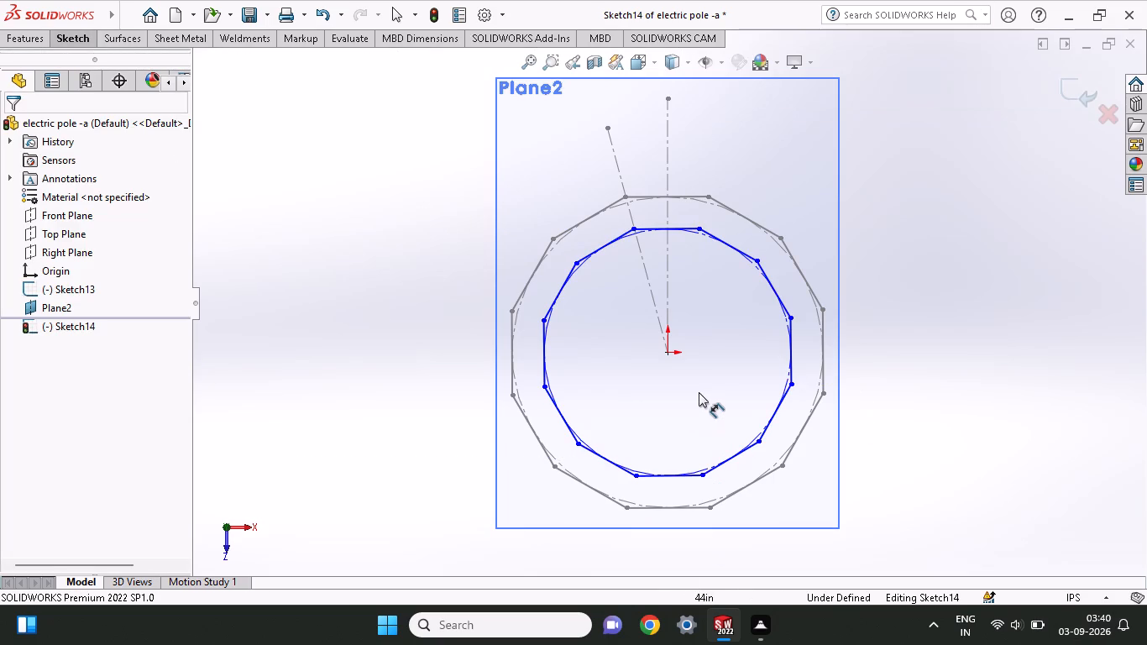
pyautogui.click(789, 349)
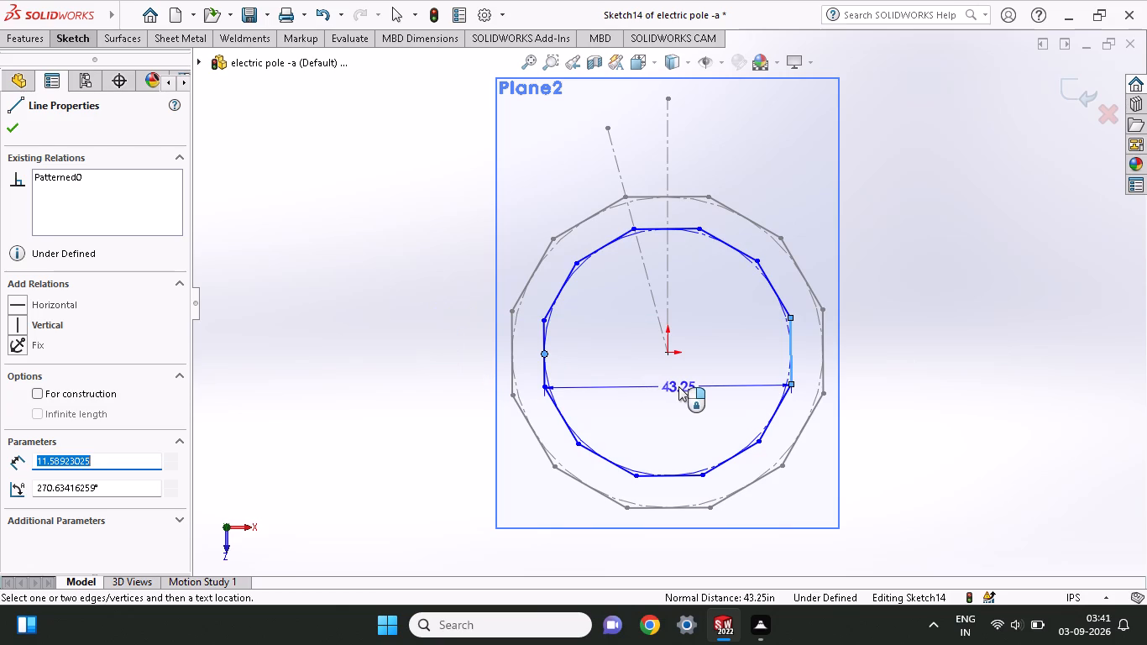
pyautogui.click(678, 386)
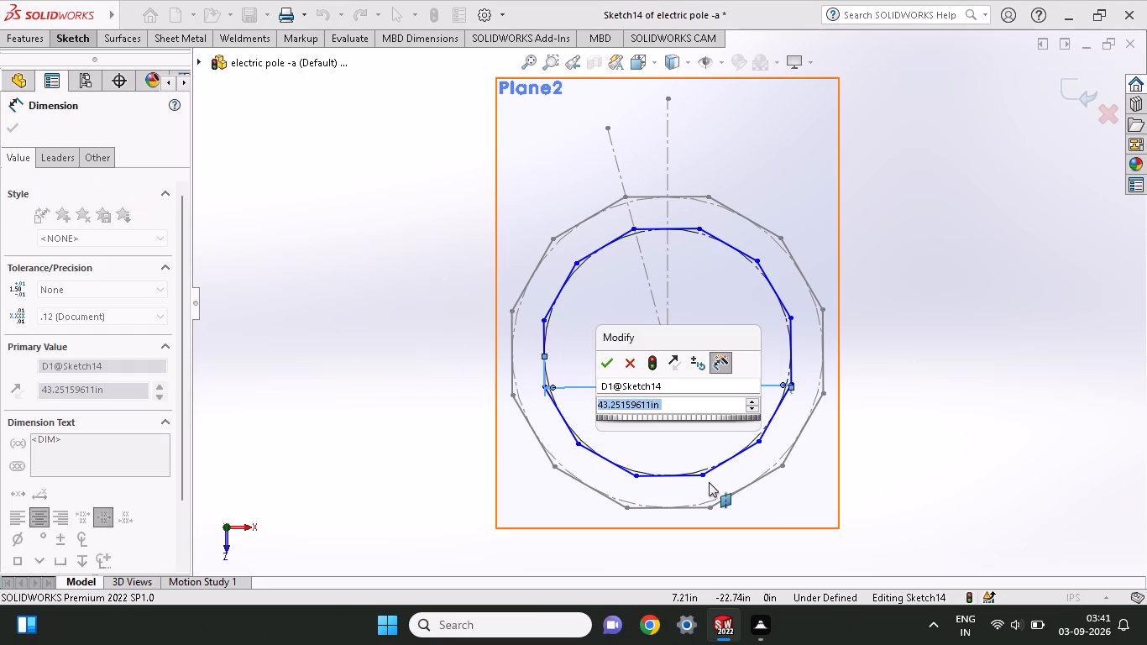
pyautogui.press('4')
pyautogui.press('7')
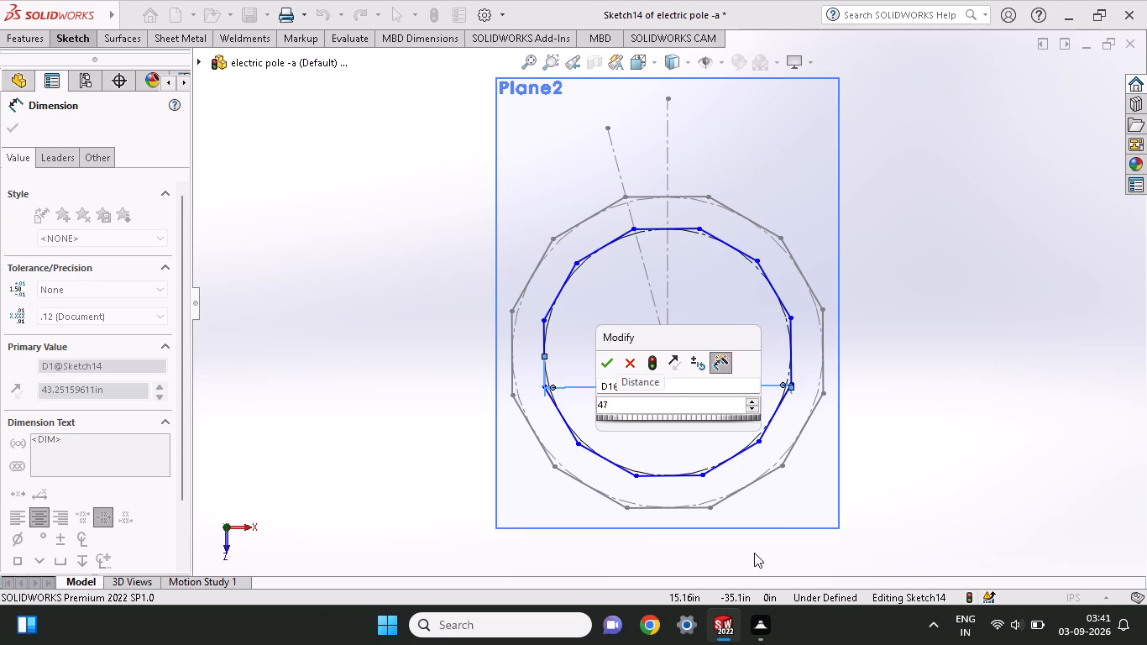
pyautogui.write('06')
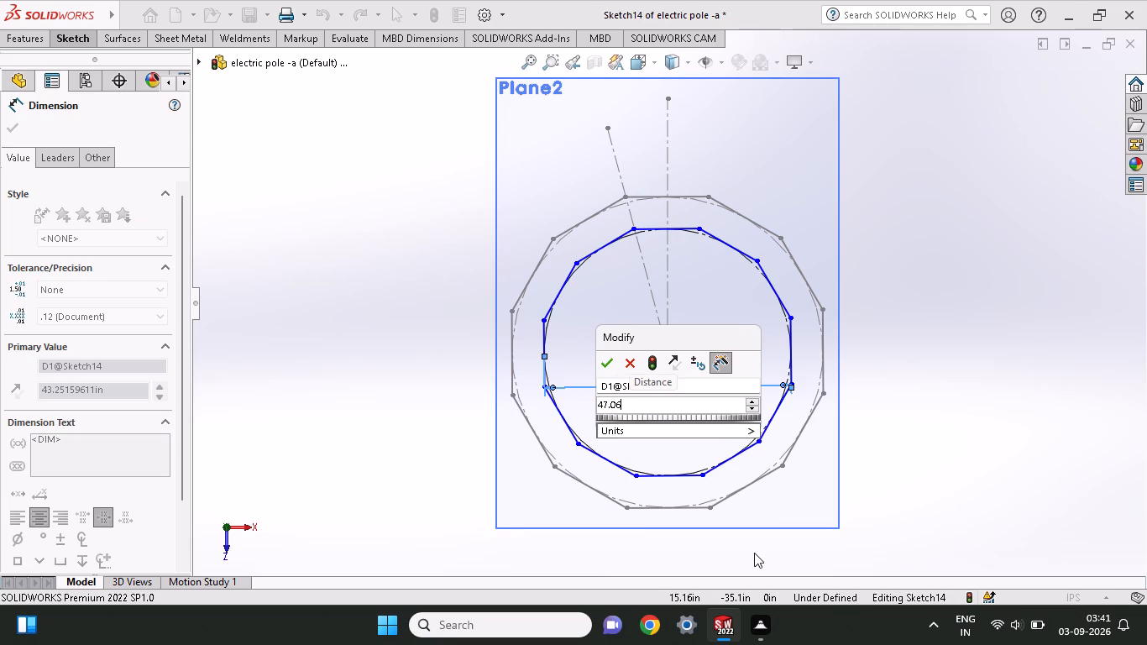
pyautogui.hotkey('shift', '"')
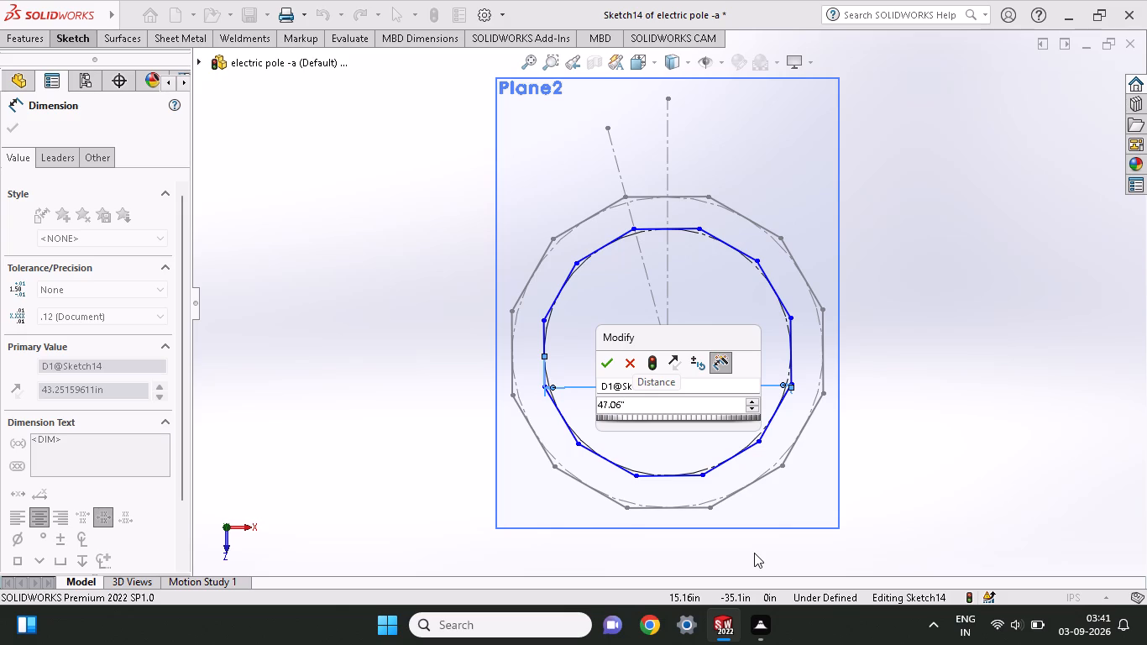
pyautogui.press('Return')
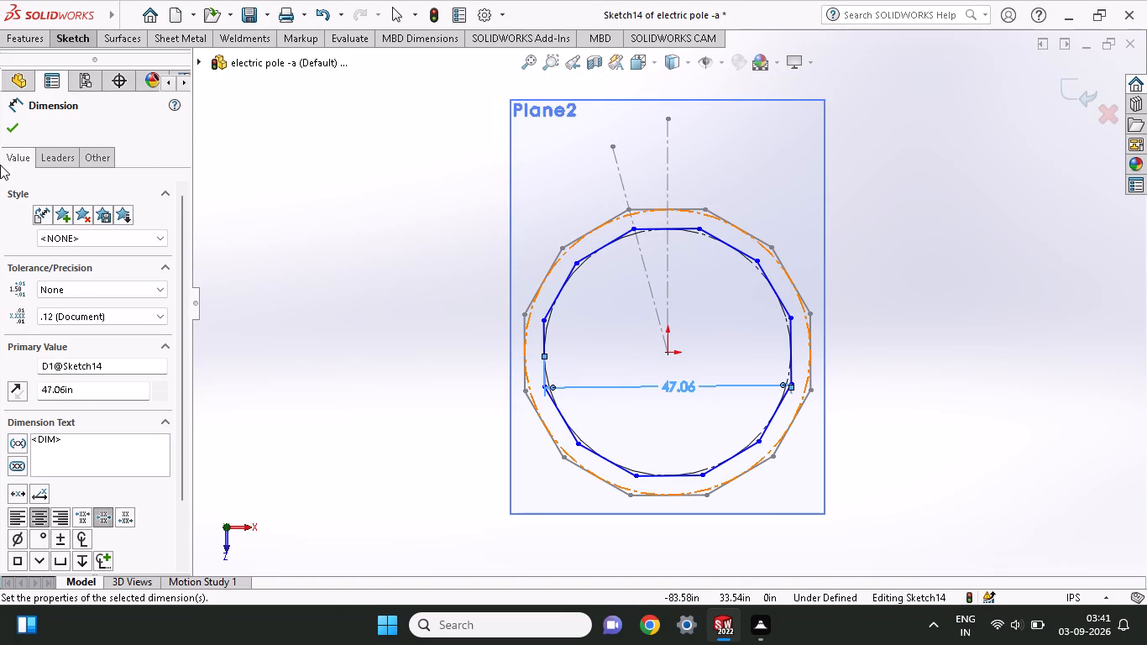
# Finish the 47.06 in dimension and exit the polygon sketch on the offset plane.
pyautogui.click(10, 136)
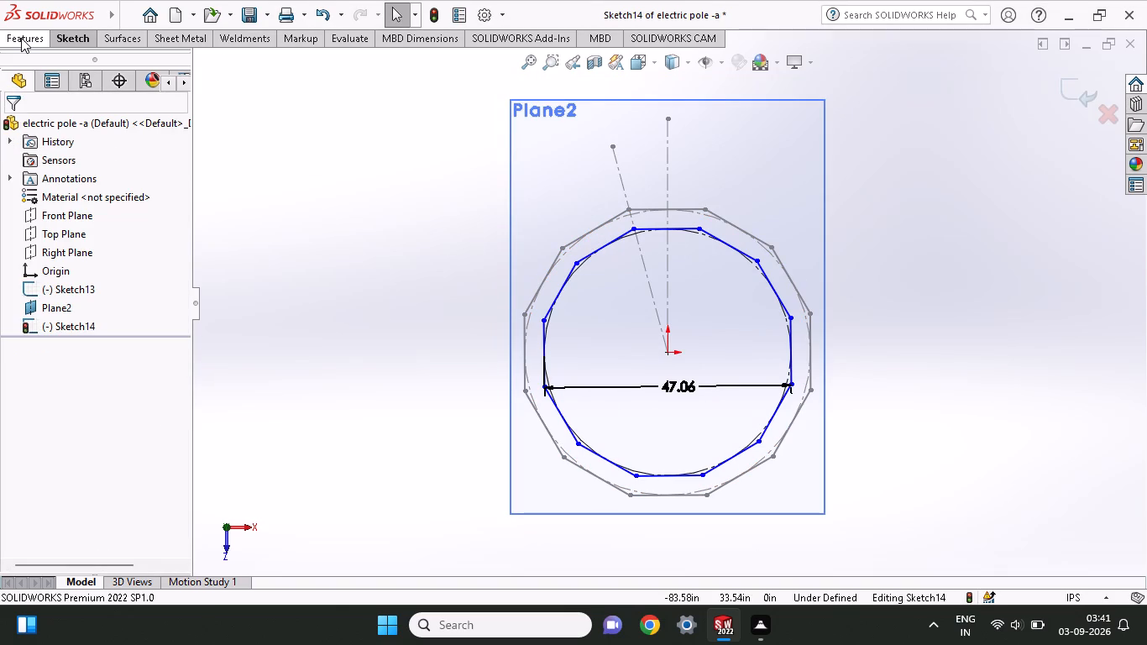
pyautogui.click(21, 38)
pyautogui.rightClick(270, 191)
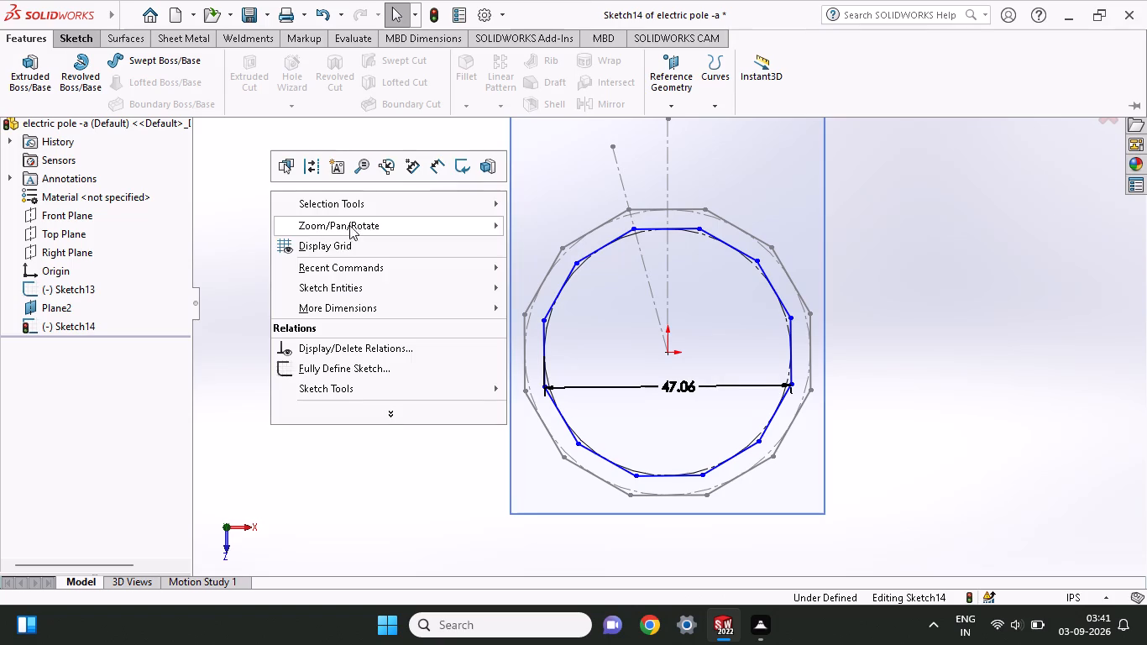
pyautogui.click(458, 166)
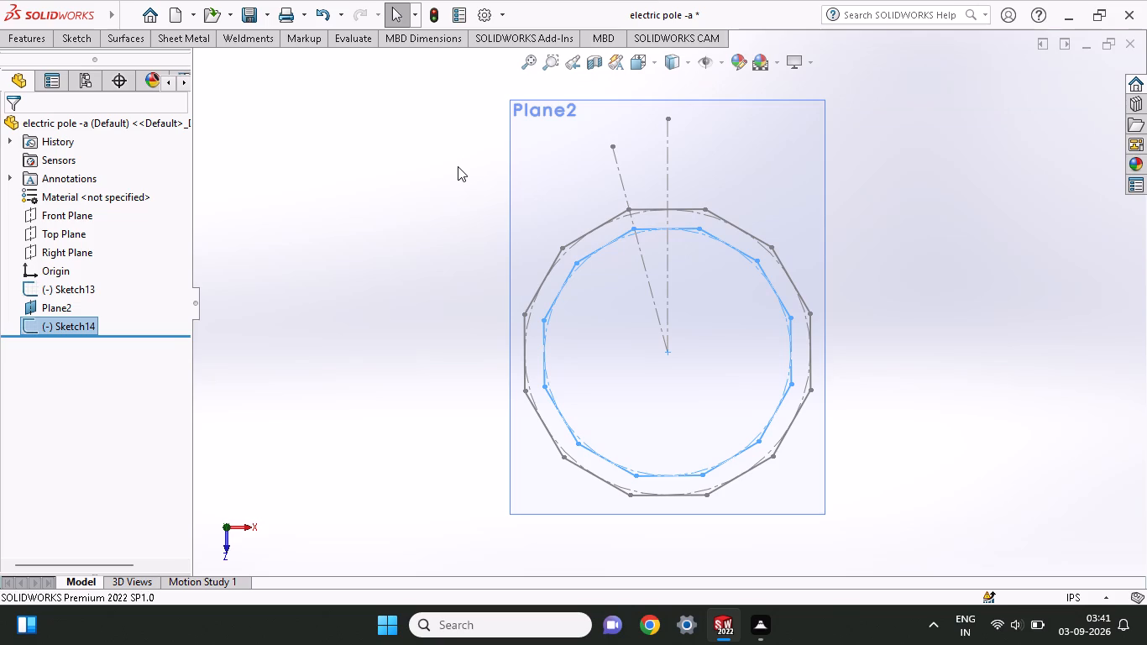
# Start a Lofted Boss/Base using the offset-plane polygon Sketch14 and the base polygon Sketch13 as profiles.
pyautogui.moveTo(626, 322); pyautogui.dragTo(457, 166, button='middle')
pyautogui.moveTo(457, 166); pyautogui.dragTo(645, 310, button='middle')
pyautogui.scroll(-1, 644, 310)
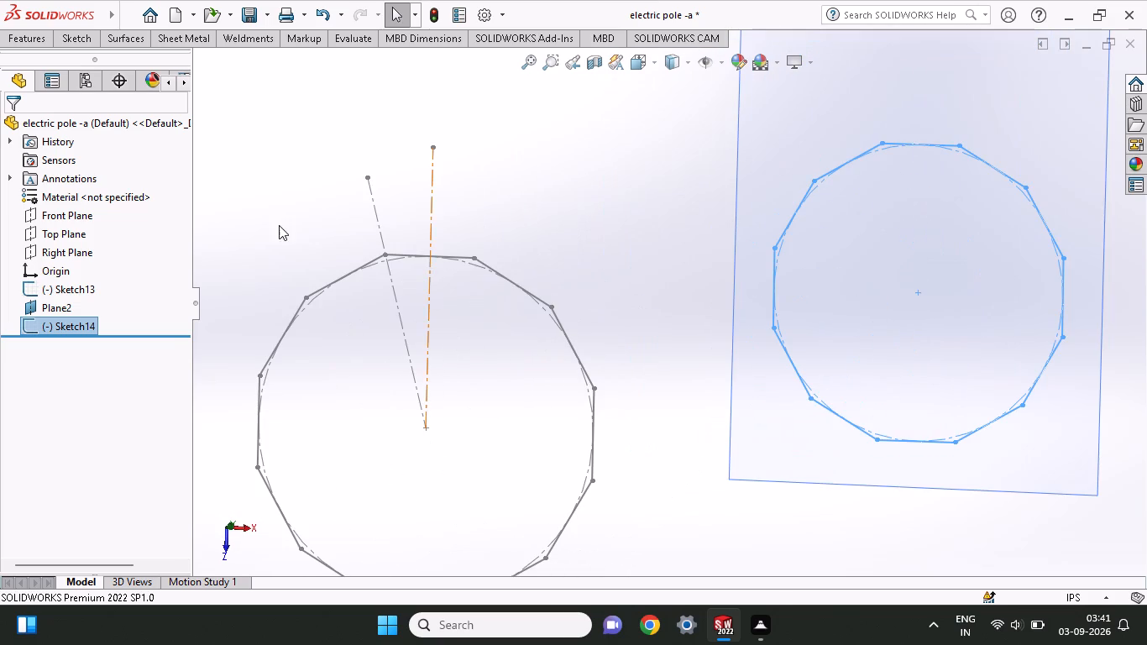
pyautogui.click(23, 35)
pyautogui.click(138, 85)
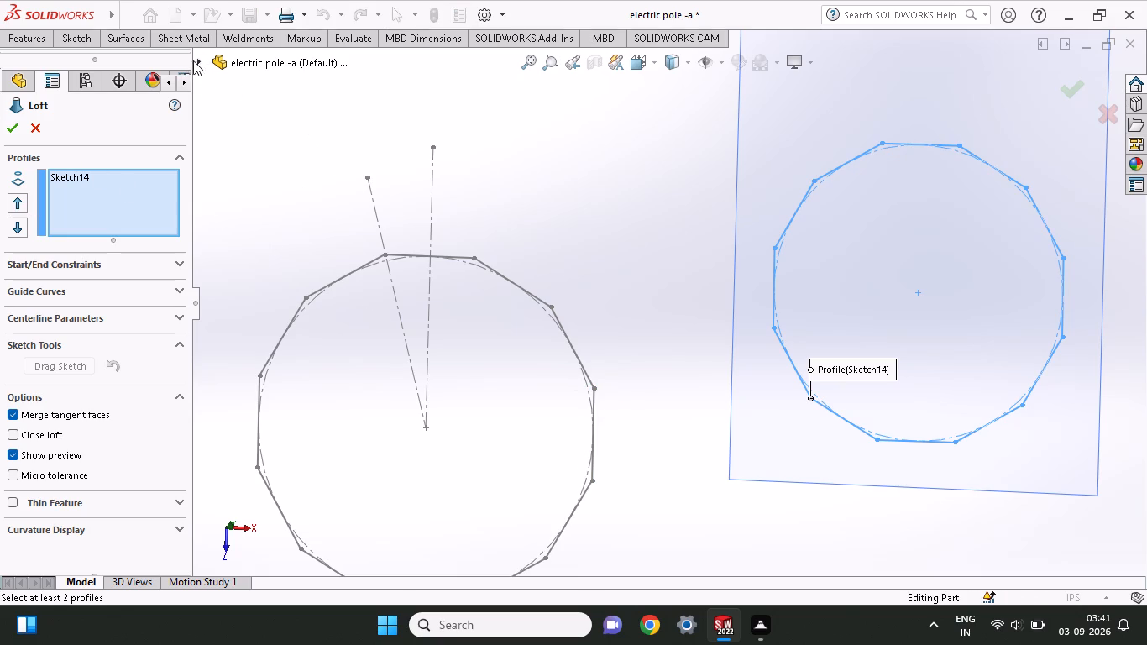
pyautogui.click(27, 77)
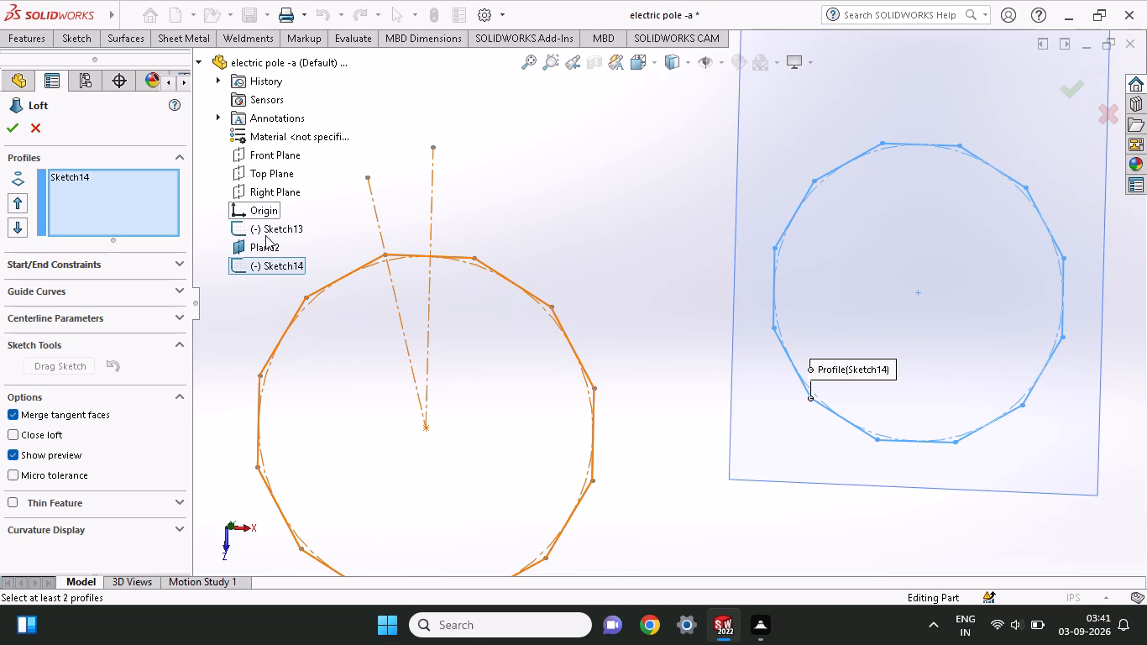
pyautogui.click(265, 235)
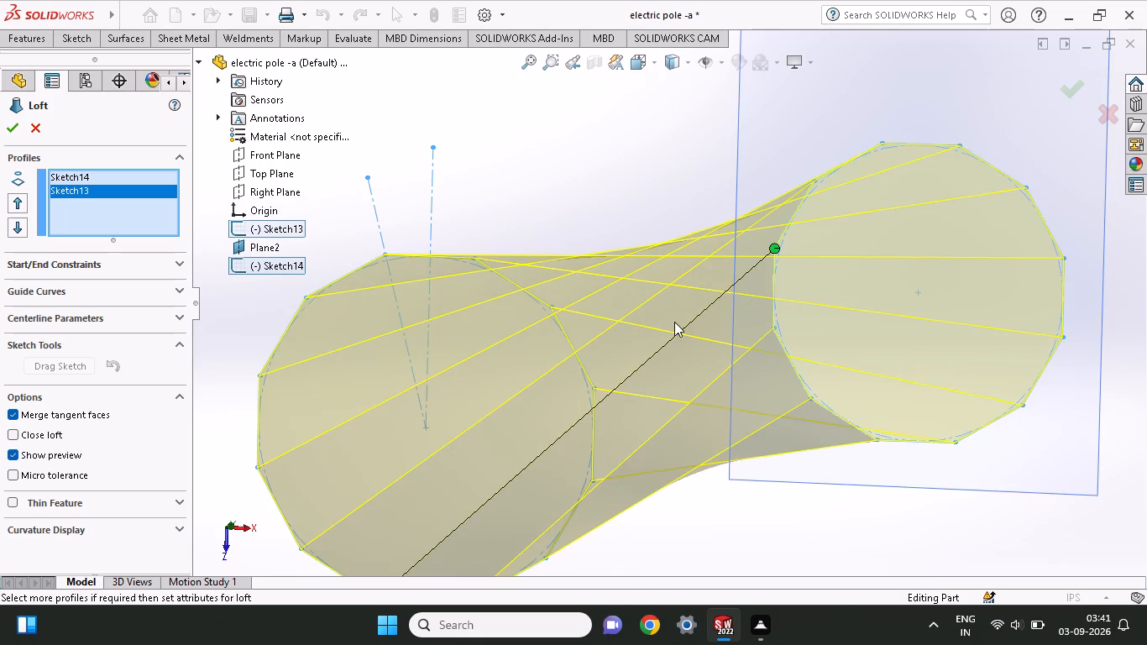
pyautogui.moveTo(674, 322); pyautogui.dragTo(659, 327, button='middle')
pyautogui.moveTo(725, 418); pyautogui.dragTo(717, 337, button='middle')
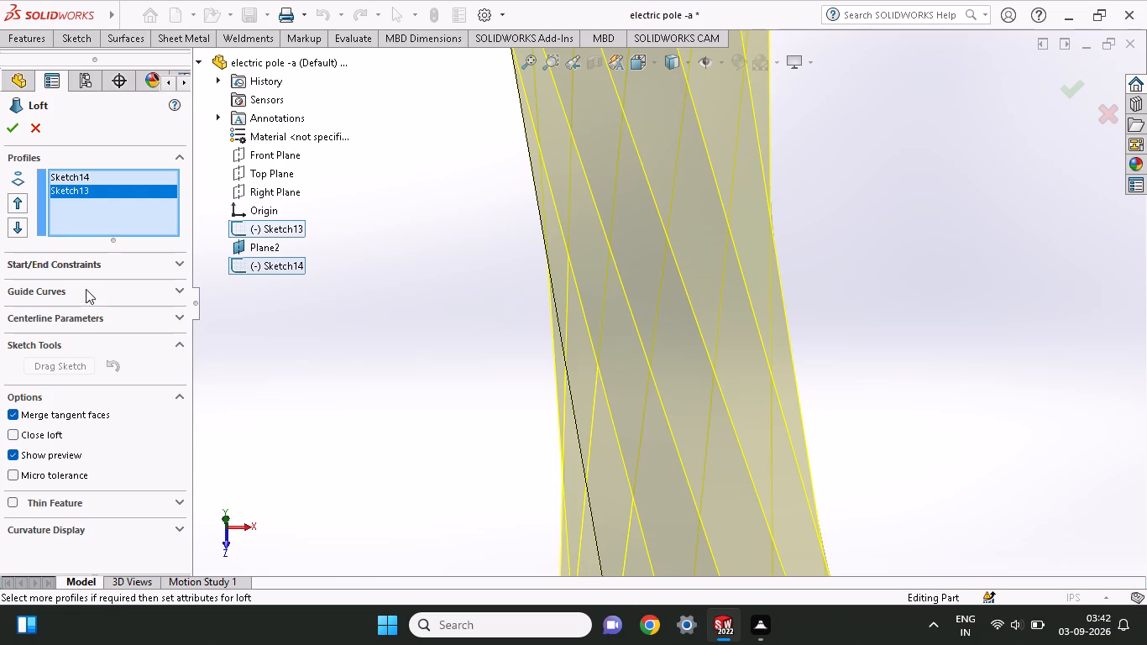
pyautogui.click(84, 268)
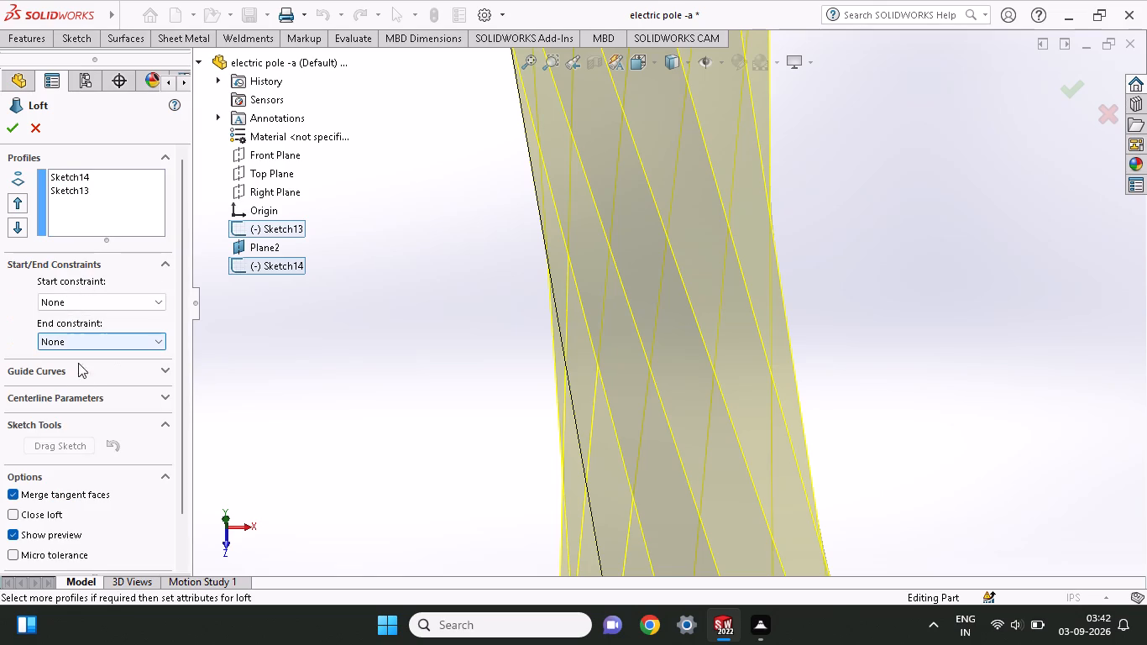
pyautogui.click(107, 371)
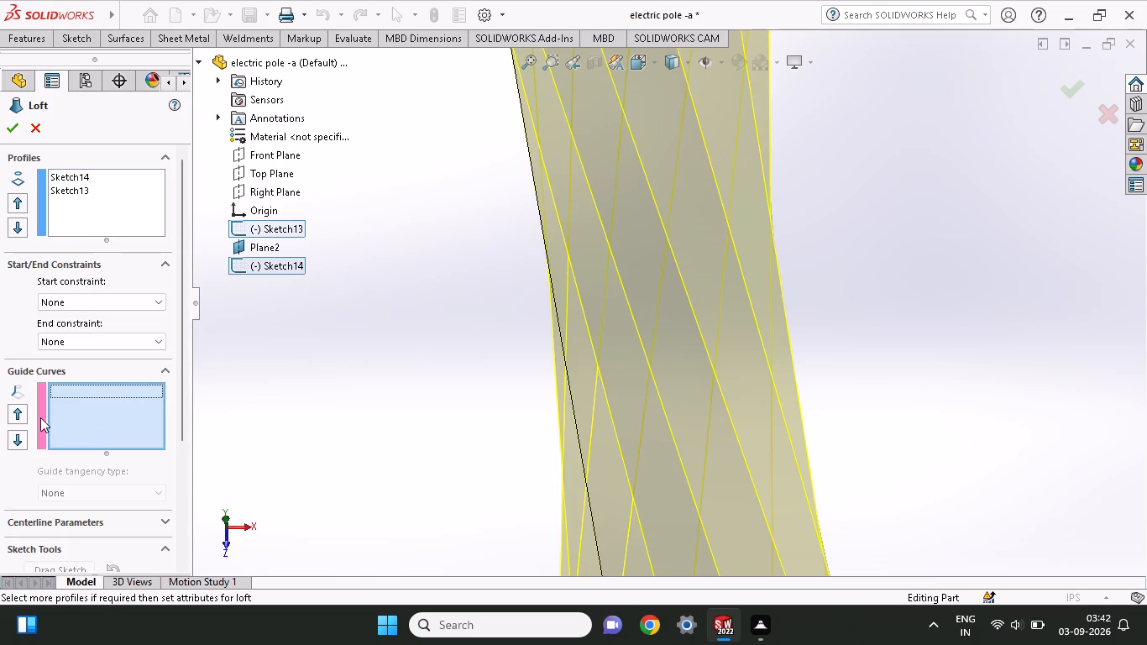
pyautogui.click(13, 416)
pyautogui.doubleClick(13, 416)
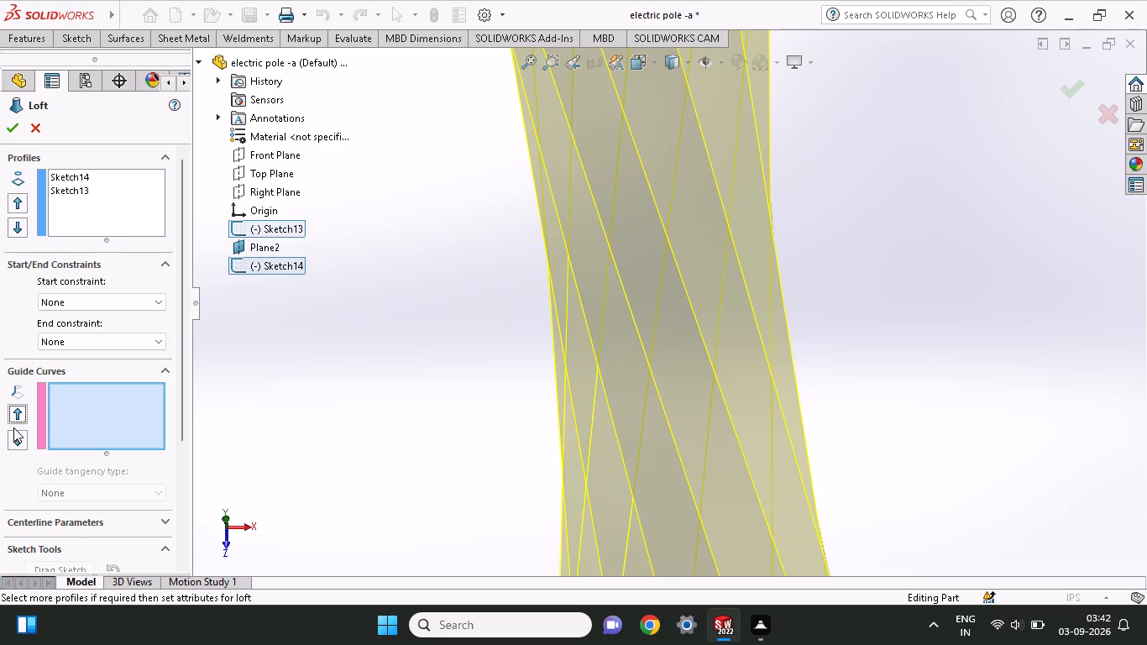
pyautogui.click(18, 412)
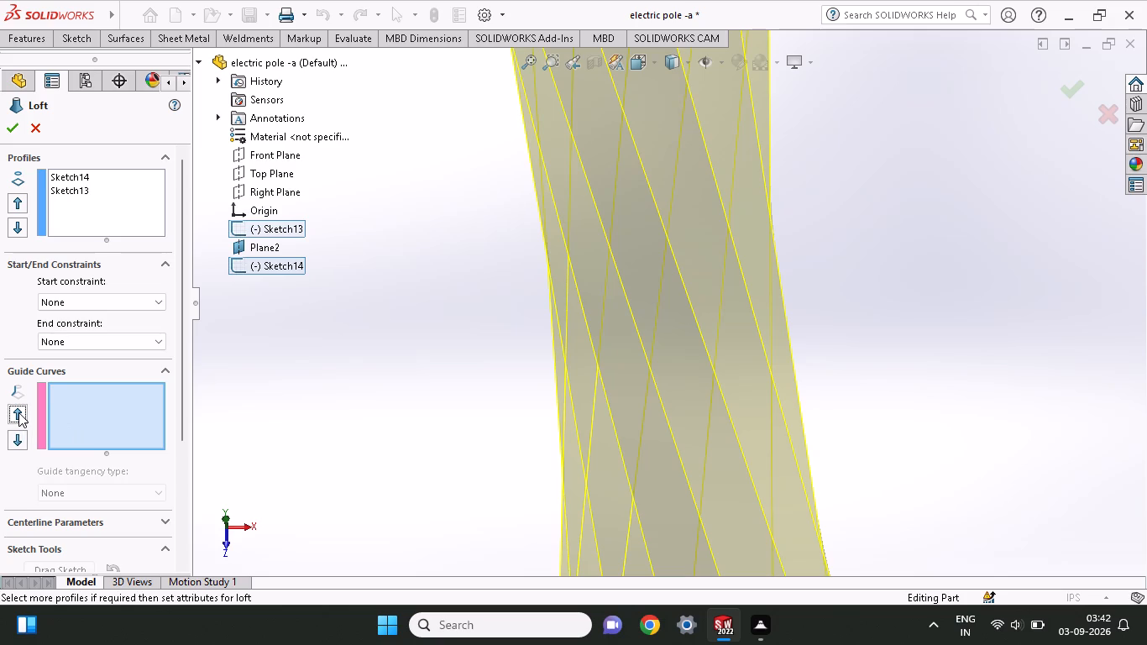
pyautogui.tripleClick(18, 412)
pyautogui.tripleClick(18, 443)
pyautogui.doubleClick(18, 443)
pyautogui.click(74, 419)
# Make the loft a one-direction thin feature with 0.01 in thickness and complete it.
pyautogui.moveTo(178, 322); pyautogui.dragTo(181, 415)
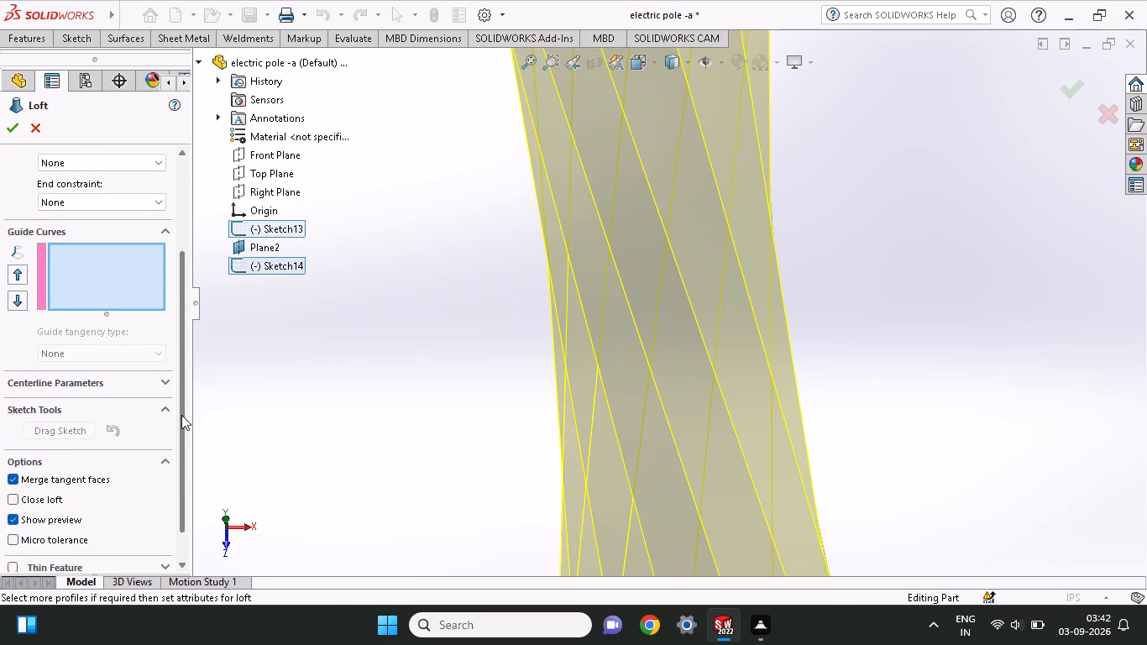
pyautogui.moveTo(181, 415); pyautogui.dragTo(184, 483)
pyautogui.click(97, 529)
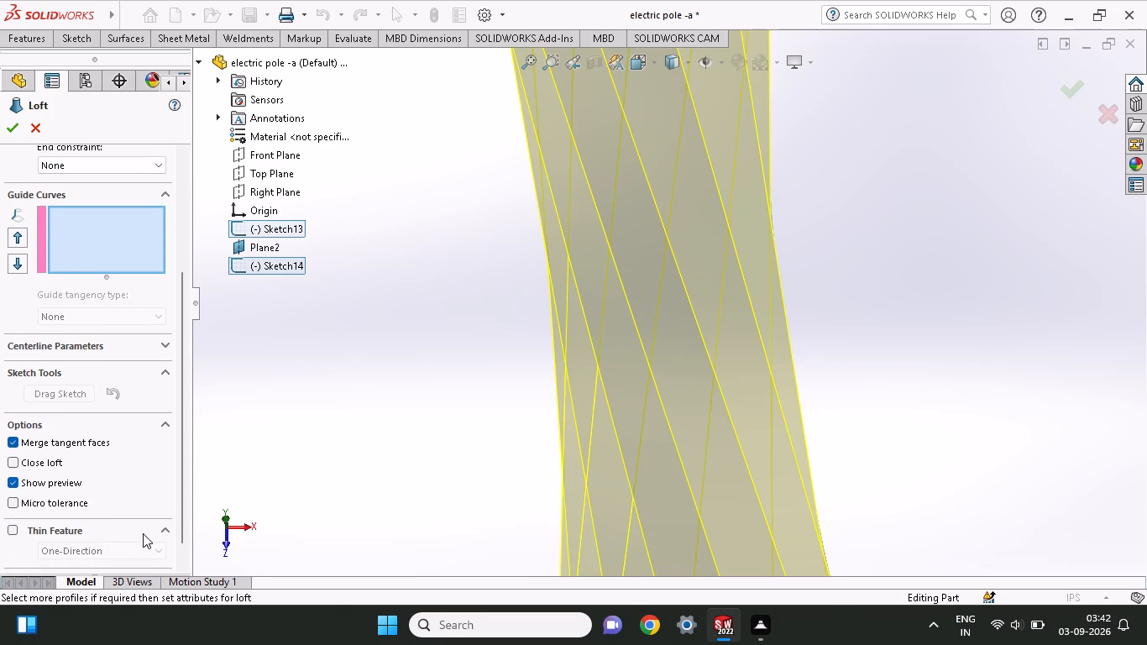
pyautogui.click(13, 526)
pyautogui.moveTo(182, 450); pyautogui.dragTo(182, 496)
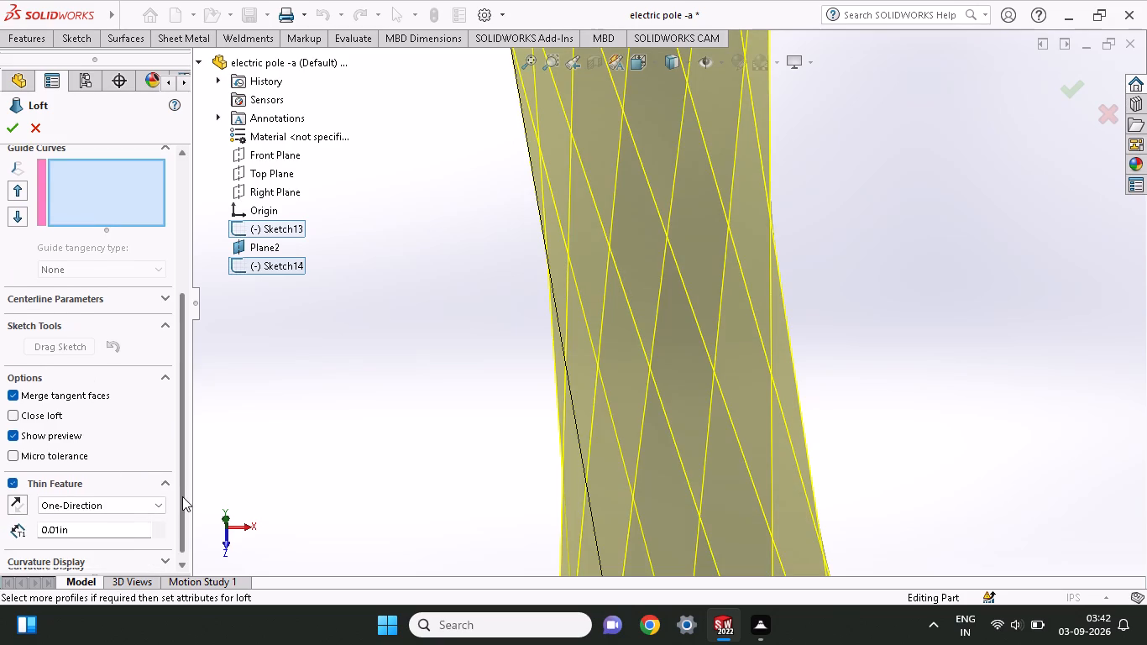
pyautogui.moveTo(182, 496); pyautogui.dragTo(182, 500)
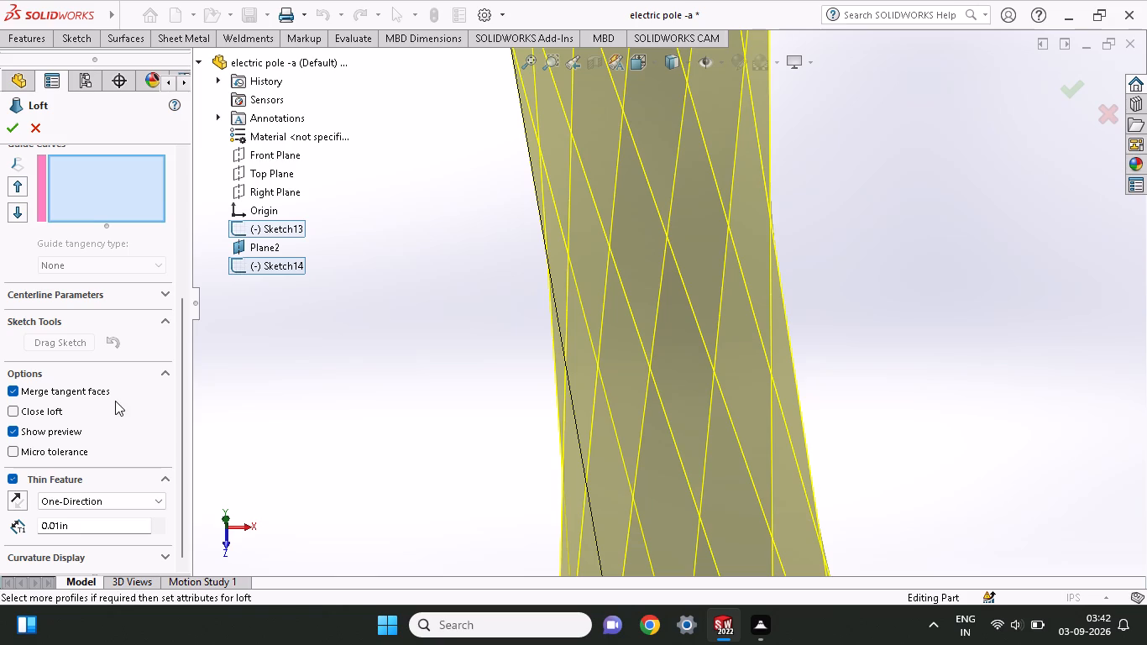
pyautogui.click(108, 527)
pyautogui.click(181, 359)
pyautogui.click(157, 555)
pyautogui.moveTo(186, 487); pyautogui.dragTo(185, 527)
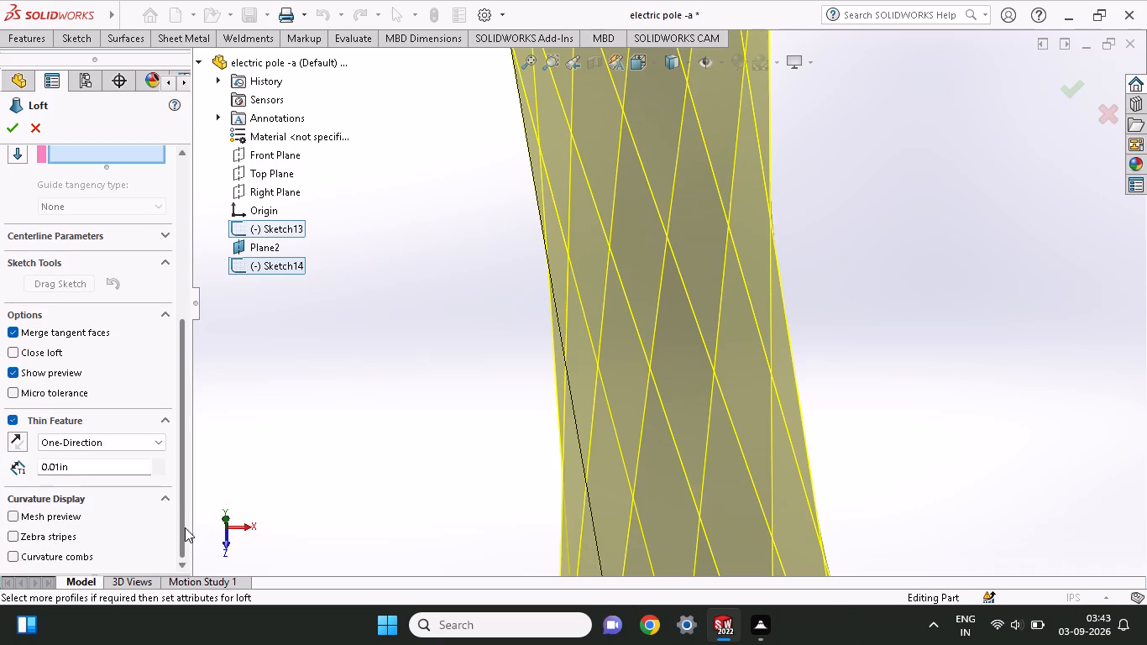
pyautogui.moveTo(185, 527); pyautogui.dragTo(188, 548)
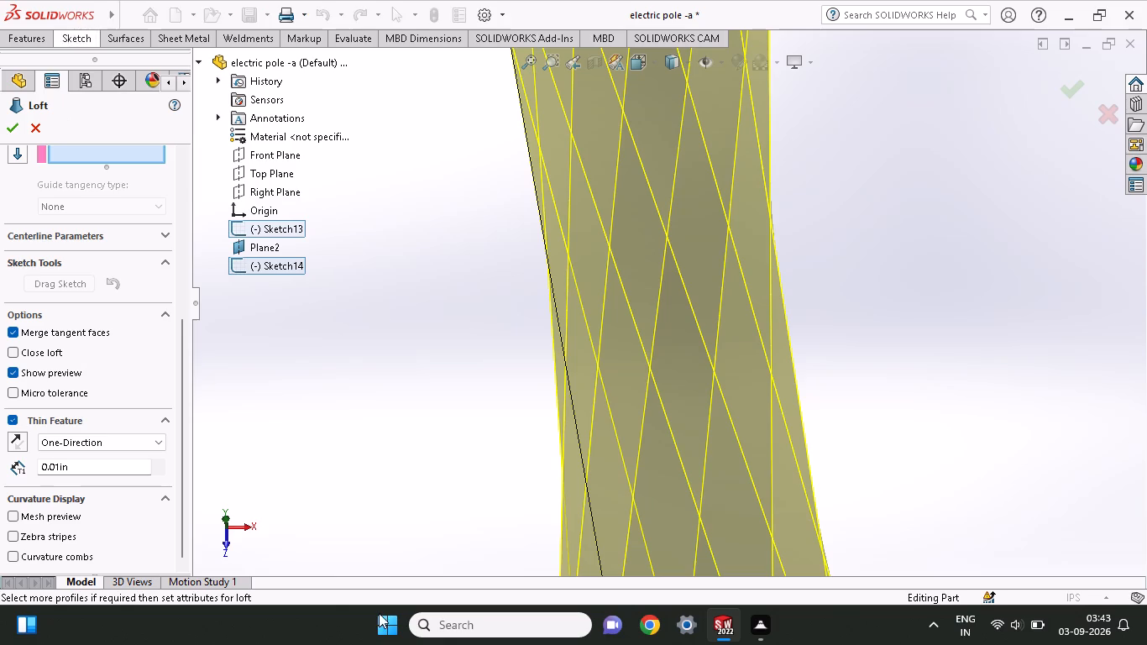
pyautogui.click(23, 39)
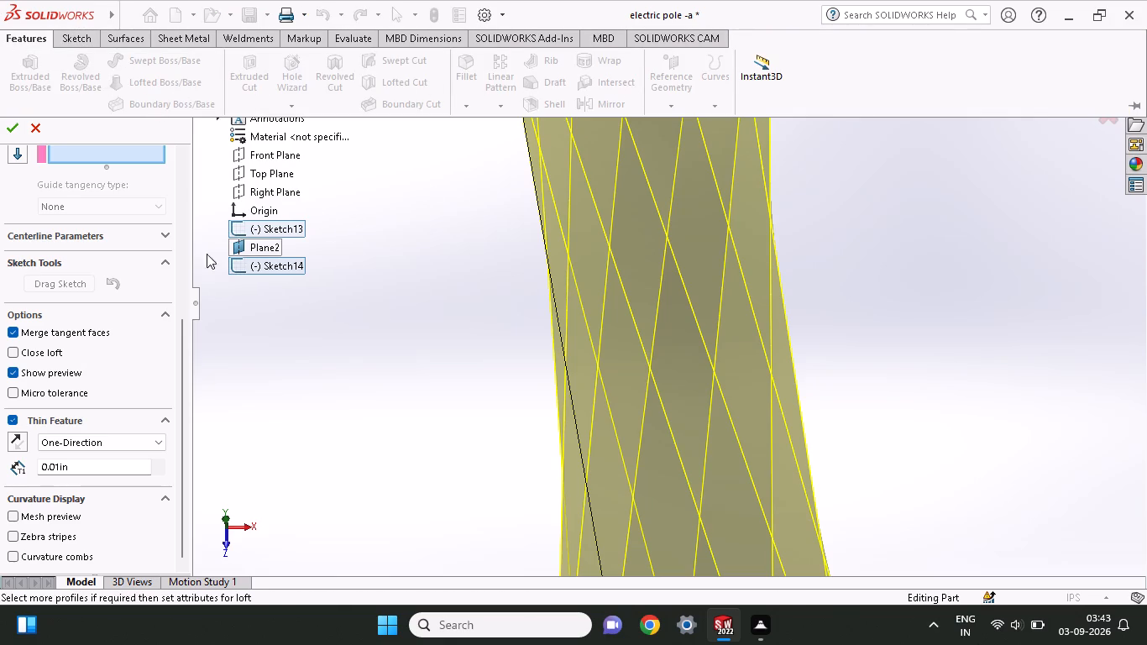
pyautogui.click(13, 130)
# Examine the lofted pole's faces, edges and both ends from several viewing directions.
pyautogui.scroll(3, 754, 299)
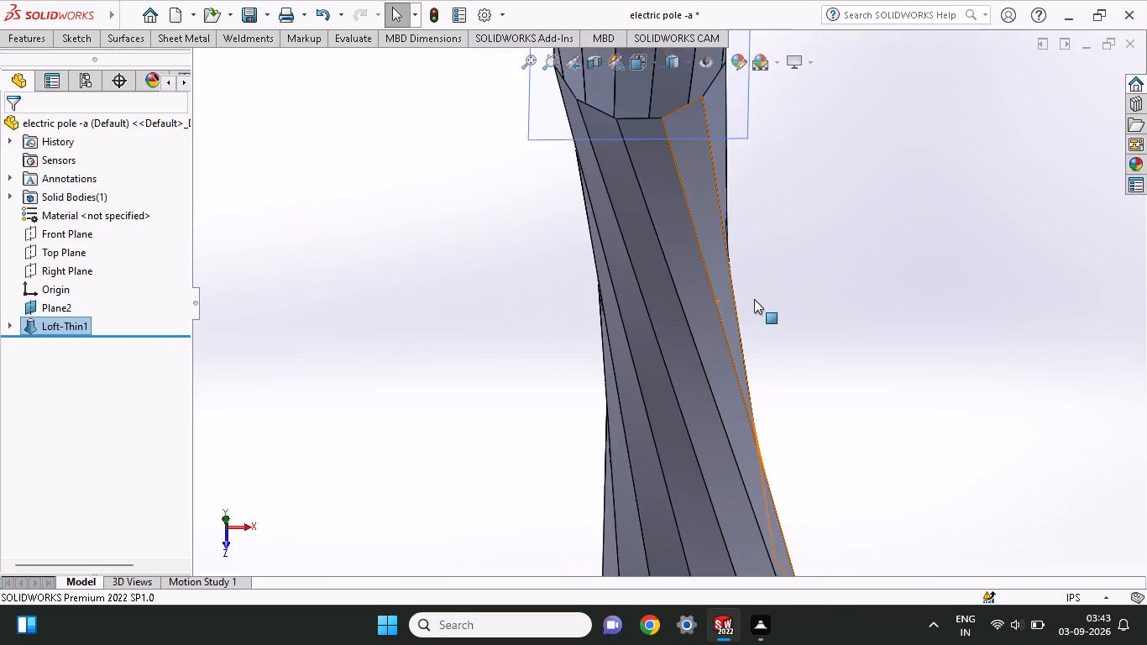
pyautogui.scroll(5, 754, 299)
pyautogui.moveTo(754, 299); pyautogui.dragTo(595, 479, button='middle')
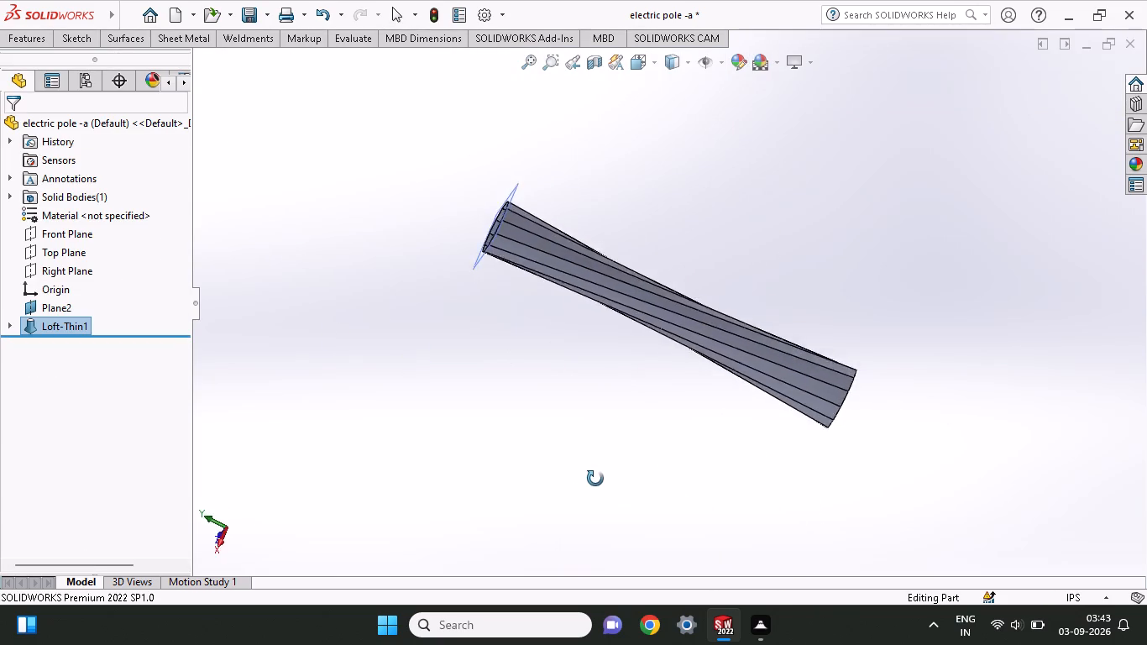
pyautogui.moveTo(595, 479); pyautogui.dragTo(369, 323, button='middle')
pyautogui.scroll(1, 329, 364)
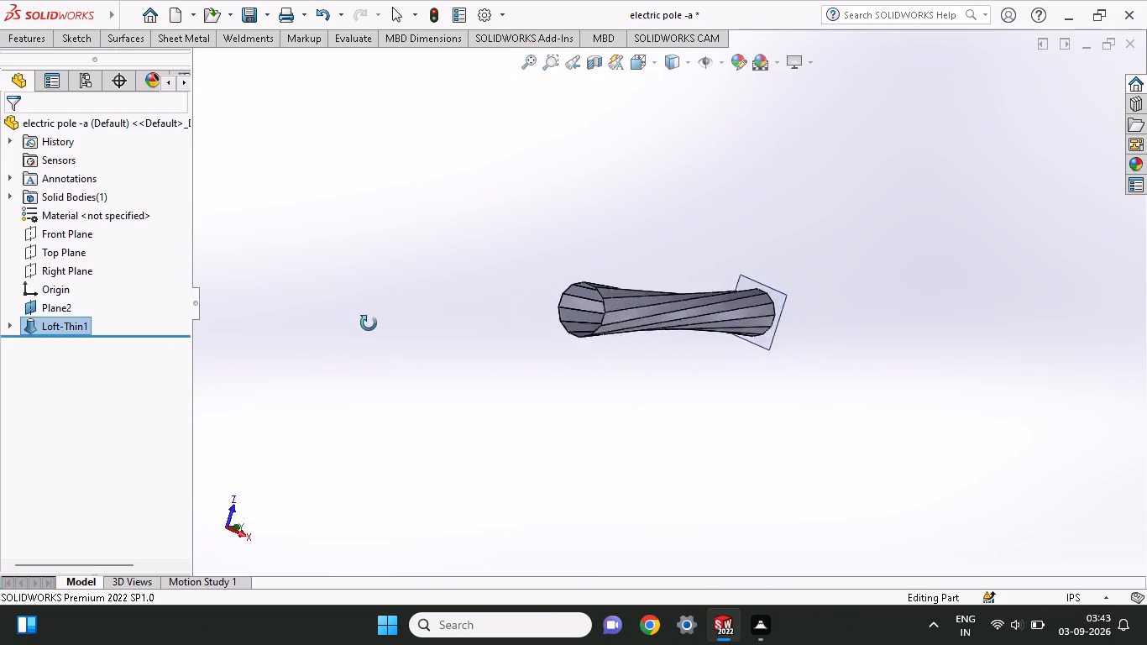
pyautogui.moveTo(369, 323); pyautogui.dragTo(580, 607, button='middle')
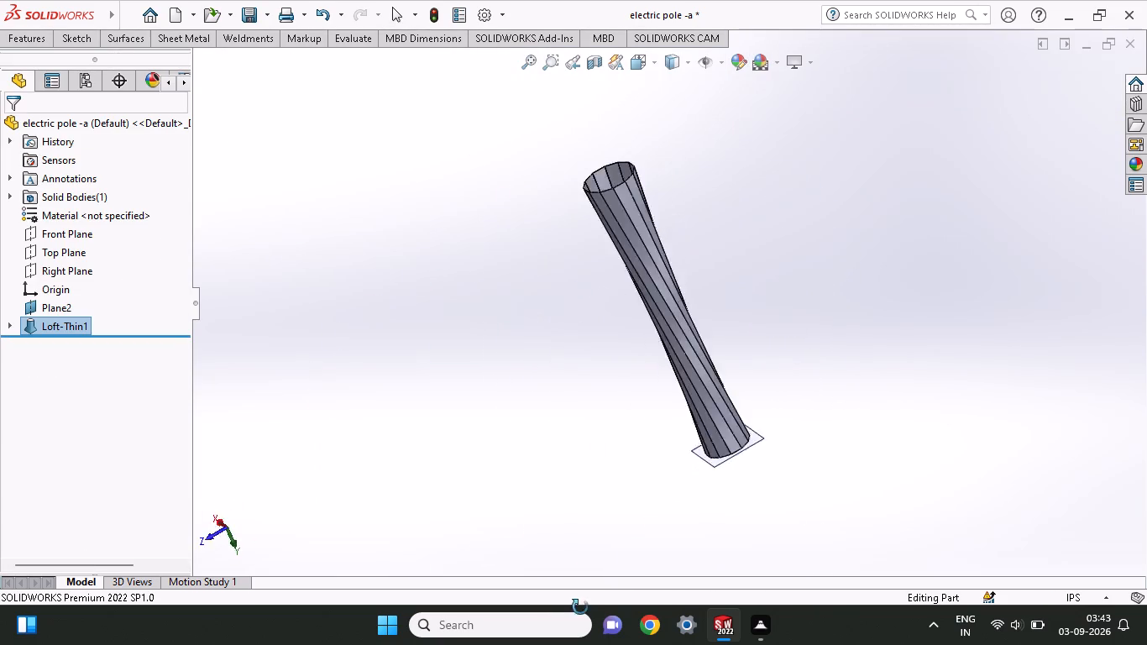
pyautogui.moveTo(580, 607); pyautogui.dragTo(783, 643, button='middle')
pyautogui.moveTo(788, 128); pyautogui.dragTo(705, 406, button='middle')
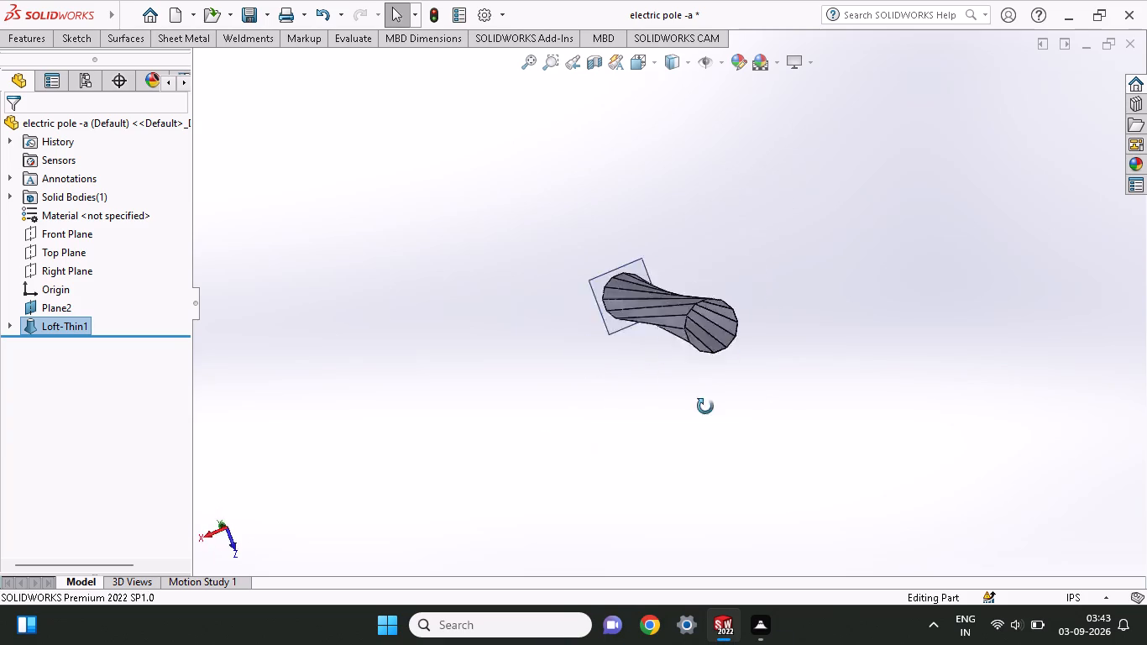
pyautogui.moveTo(705, 406); pyautogui.dragTo(703, 596, button='middle')
pyautogui.scroll(1, 672, 557)
pyautogui.scroll(-4, 668, 356)
pyautogui.scroll(2, 683, 333)
pyautogui.moveTo(683, 317); pyautogui.dragTo(684, 317, button='middle')
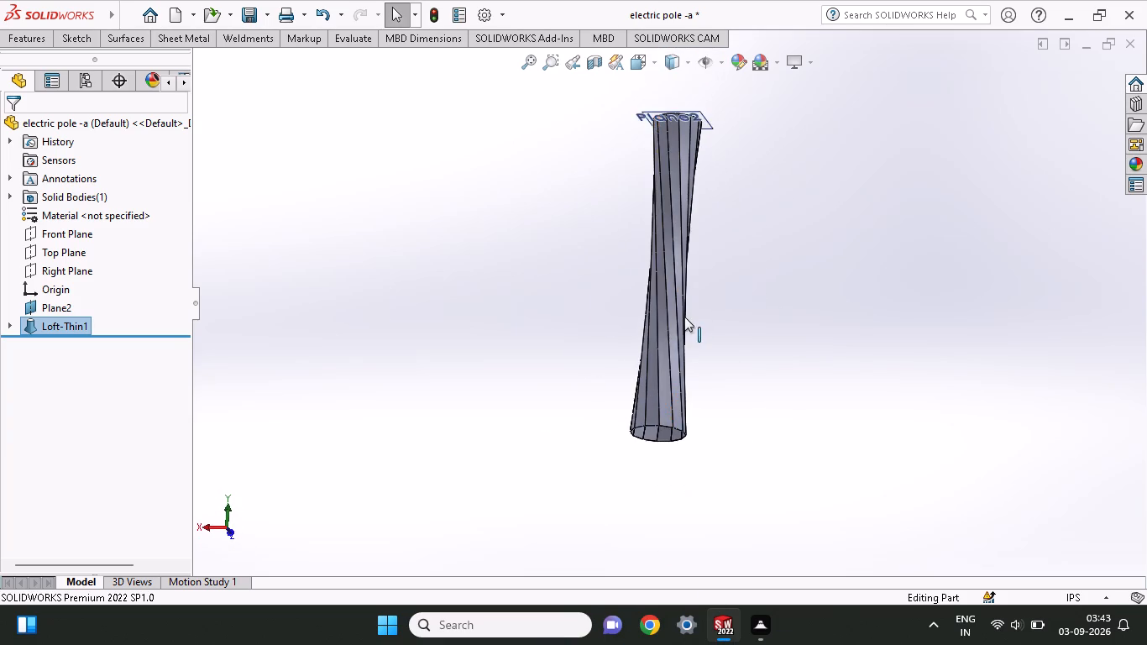
pyautogui.moveTo(684, 317); pyautogui.dragTo(694, 379, button='middle')
pyautogui.scroll(2, 694, 379)
pyautogui.scroll(-4, 681, 269)
pyautogui.scroll(3, 678, 235)
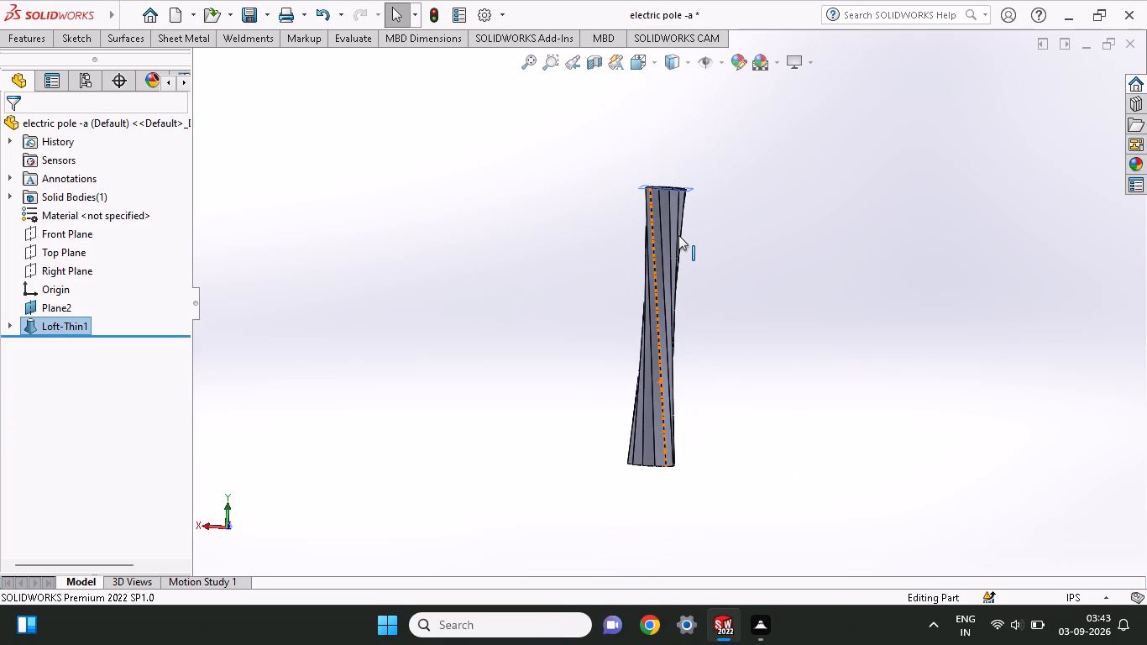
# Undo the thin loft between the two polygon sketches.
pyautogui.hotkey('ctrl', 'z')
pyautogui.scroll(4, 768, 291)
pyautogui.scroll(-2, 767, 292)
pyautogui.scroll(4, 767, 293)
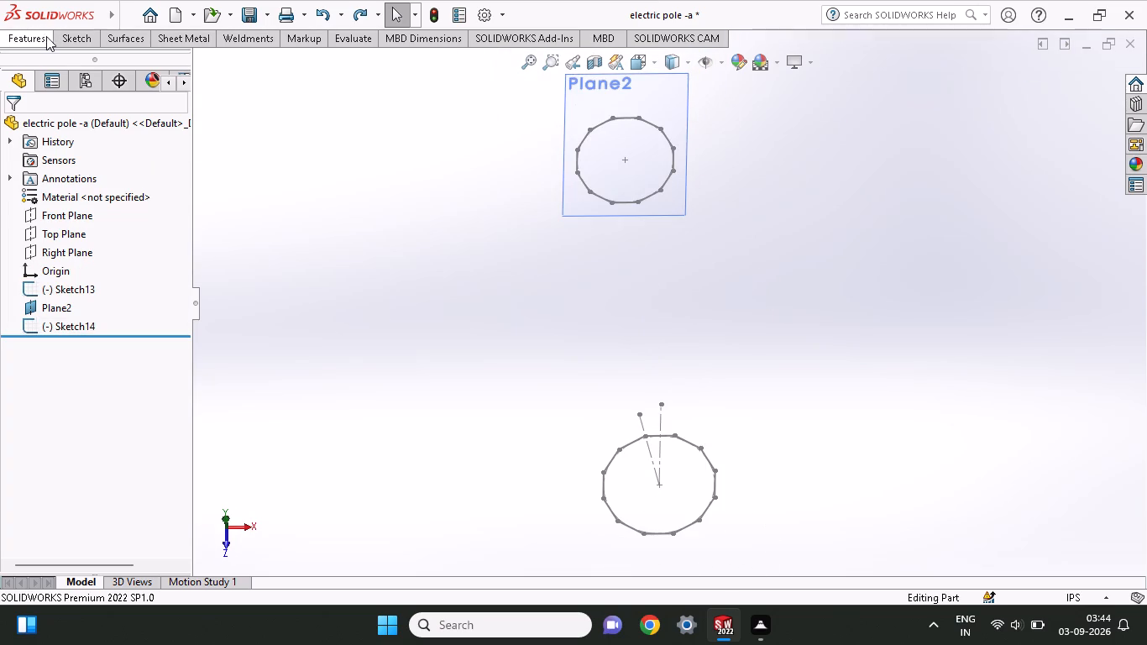
# Loft a solid body between the offset-plane polygon Sketch14 and the base polygon Sketch13, without a thin feature.
pyautogui.click(42, 36)
pyautogui.click(156, 74)
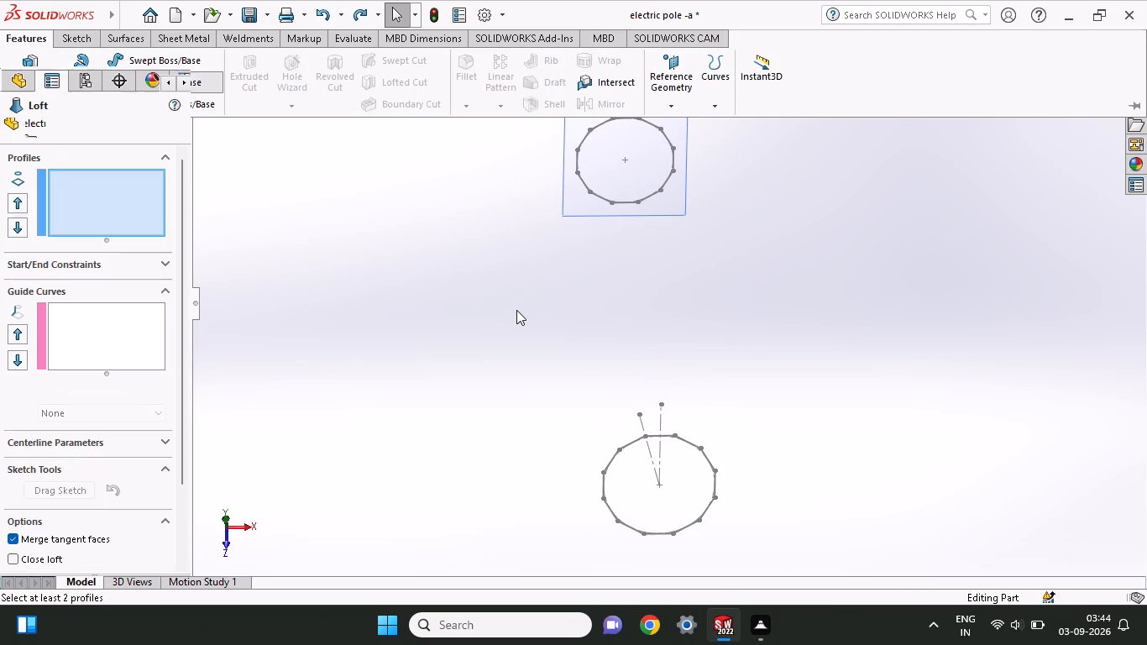
pyautogui.click(625, 203)
pyautogui.click(653, 532)
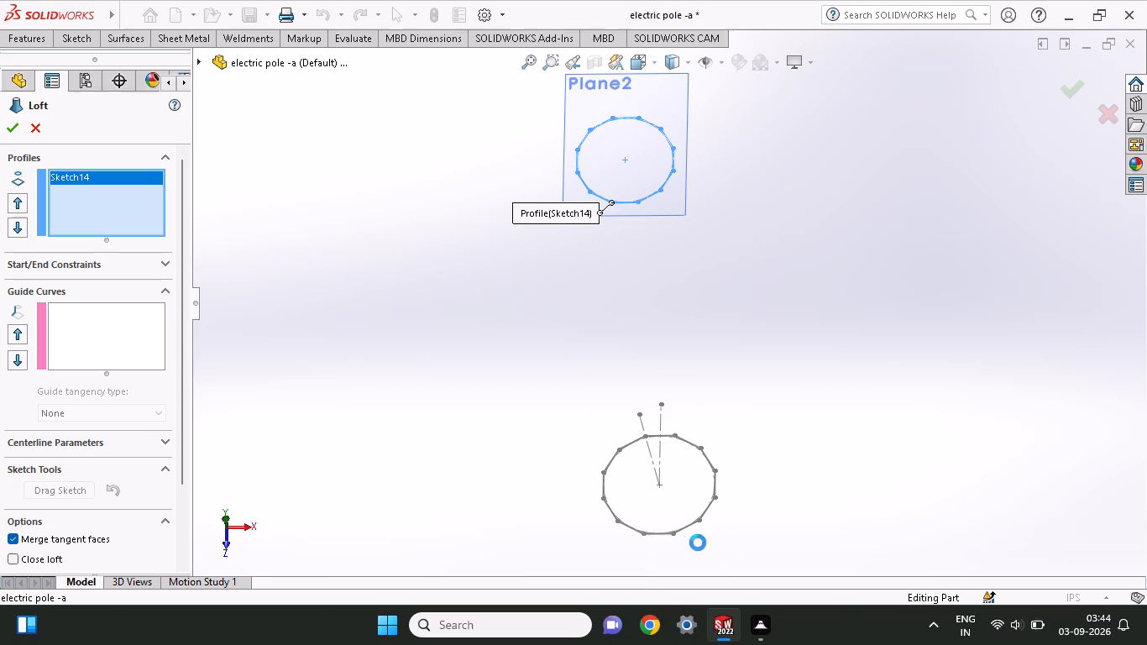
pyautogui.moveTo(729, 540); pyautogui.dragTo(740, 522, button='middle')
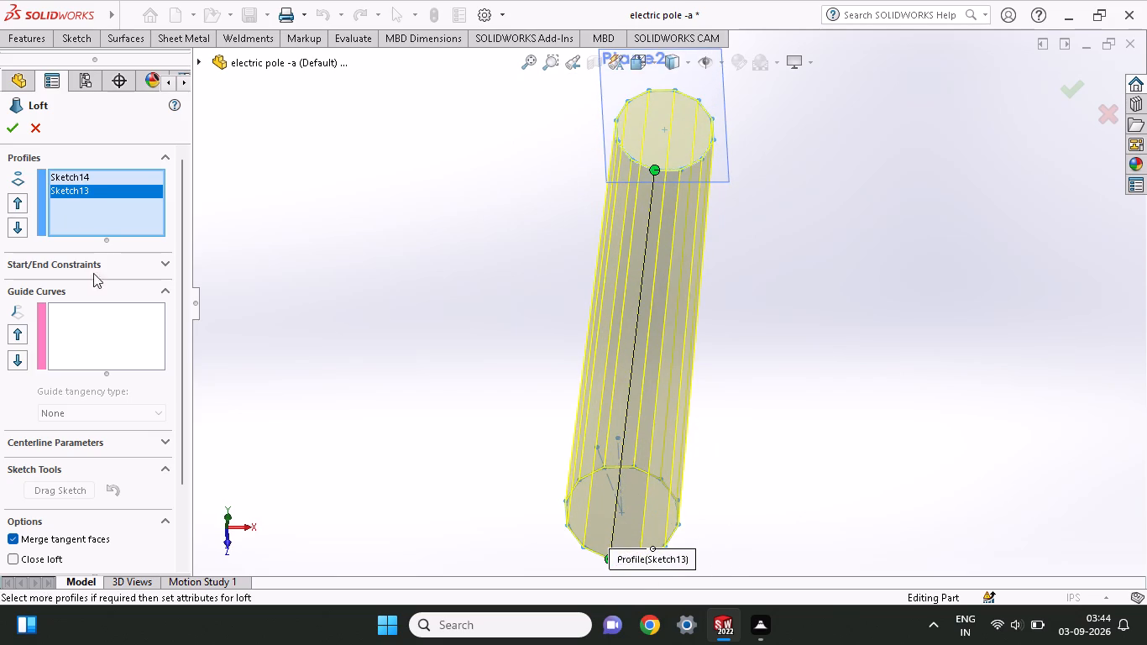
pyautogui.click(6, 136)
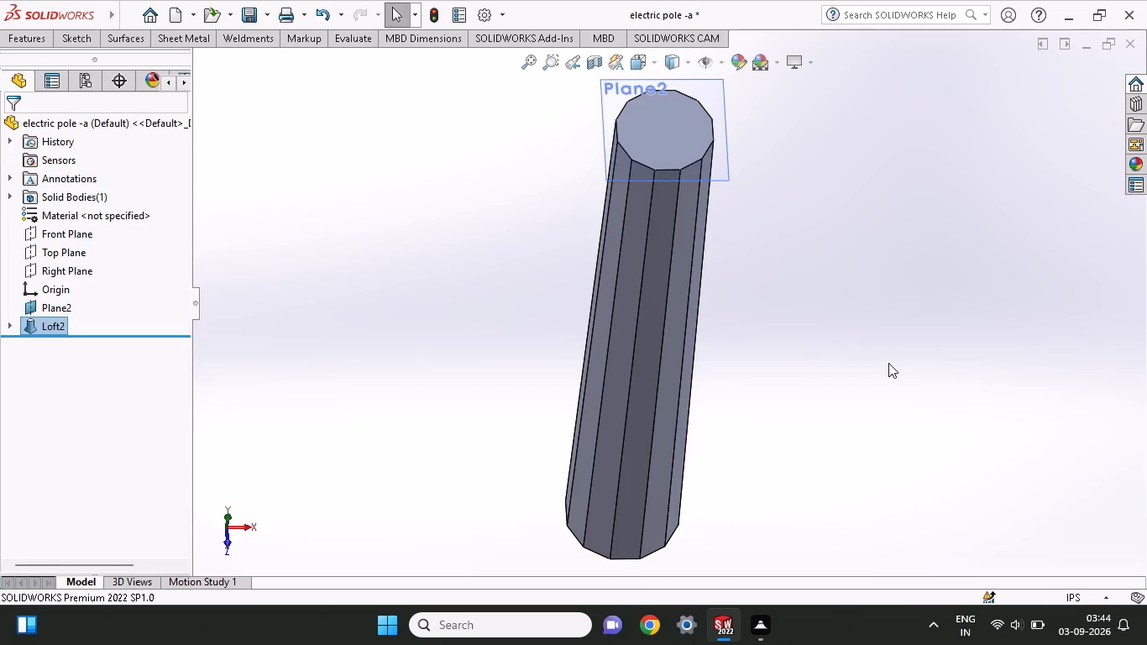
# Save the lofted part under the new name "electric pole -b" in the Documents folder as a SOLIDWORKS part.
pyautogui.scroll(4, 843, 341)
pyautogui.moveTo(820, 341); pyautogui.dragTo(825, 225, button='middle')
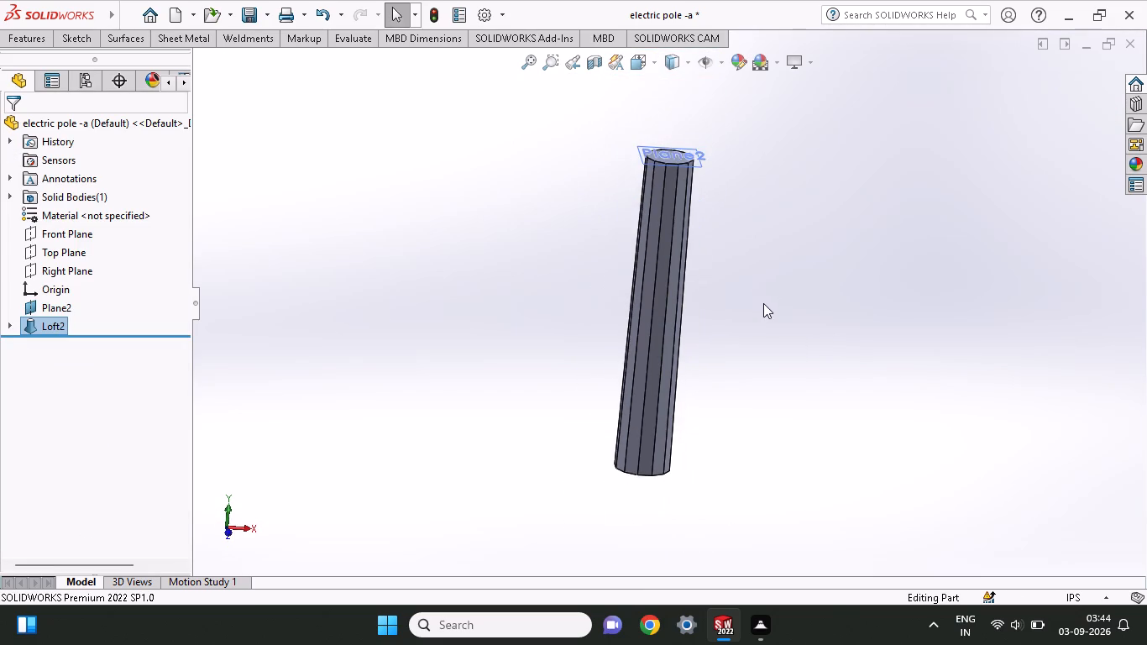
pyautogui.moveTo(763, 303); pyautogui.dragTo(778, 153, button='middle')
pyautogui.scroll(-1, 742, 324)
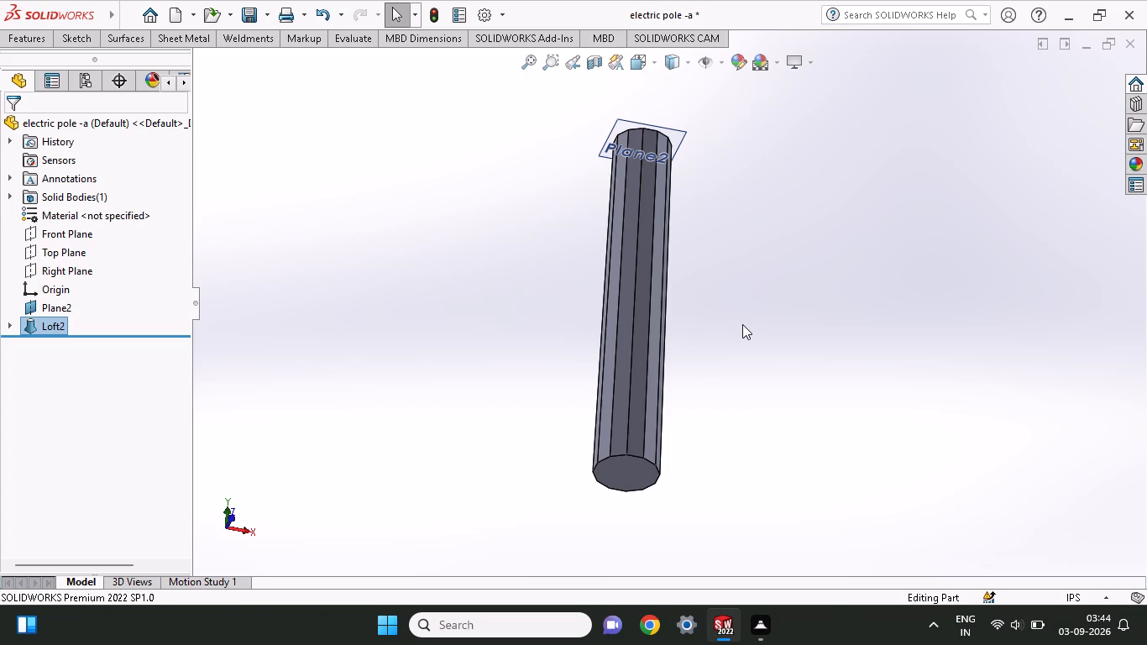
pyautogui.click(262, 19)
pyautogui.click(269, 58)
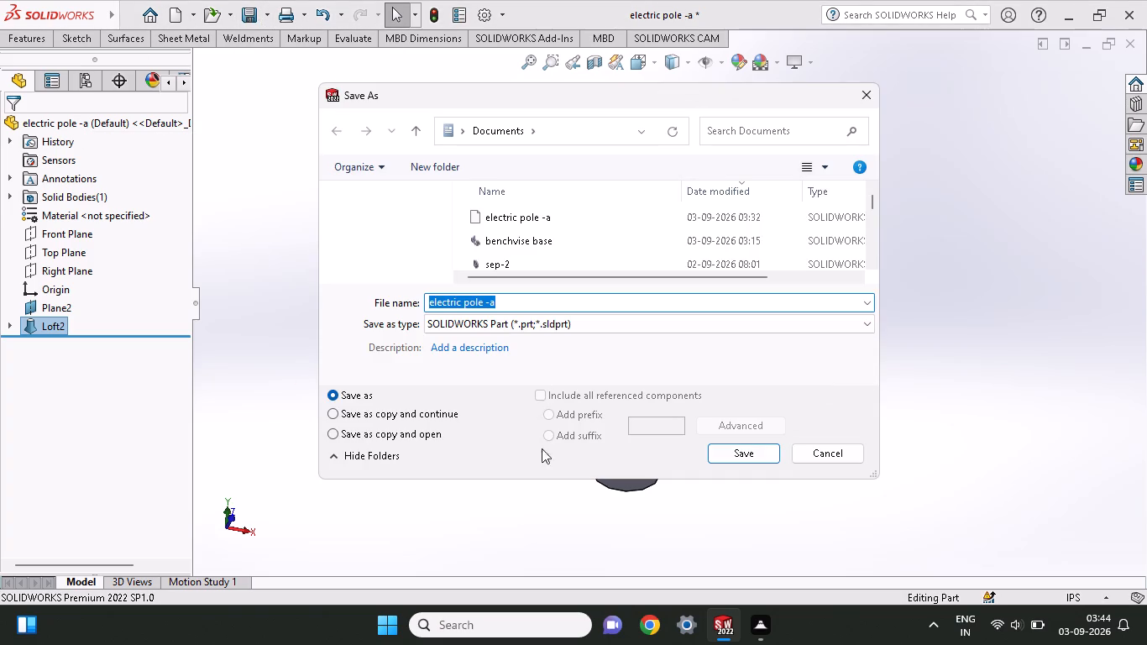
pyautogui.click(525, 305)
pyautogui.press('BackSpace')
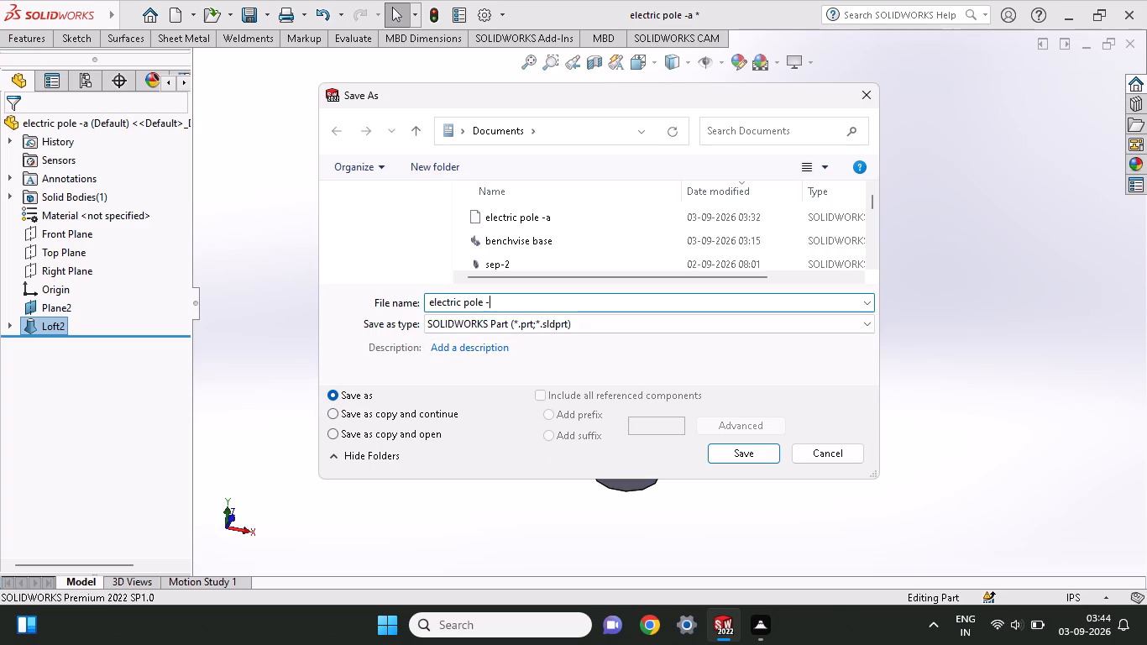
pyautogui.press('b')
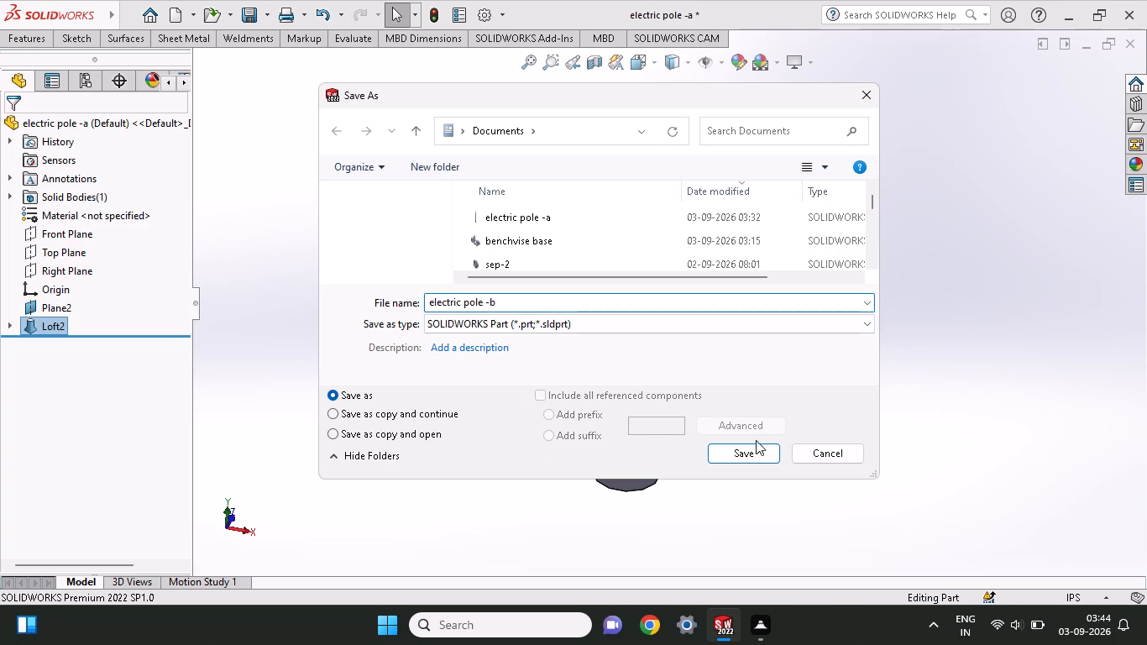
pyautogui.click(757, 459)
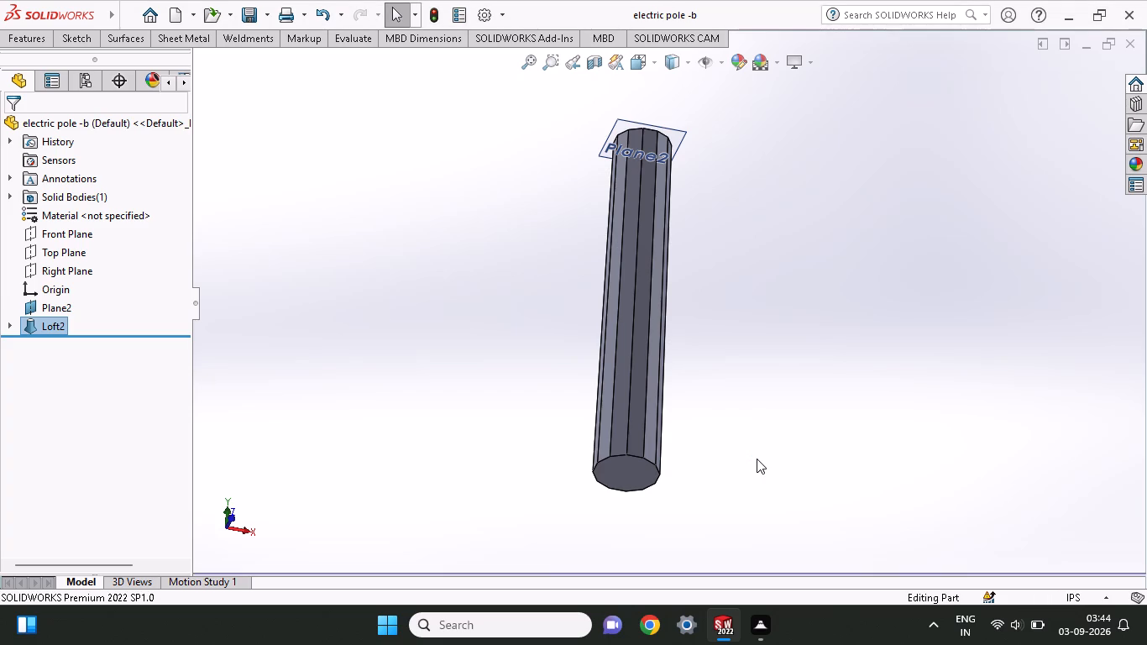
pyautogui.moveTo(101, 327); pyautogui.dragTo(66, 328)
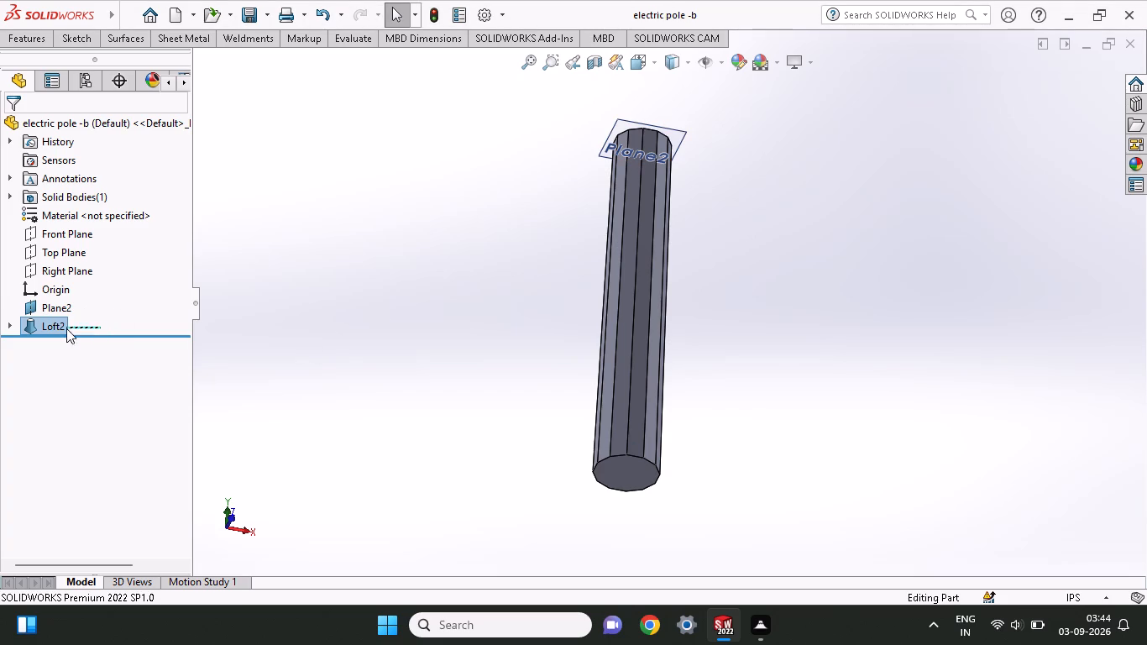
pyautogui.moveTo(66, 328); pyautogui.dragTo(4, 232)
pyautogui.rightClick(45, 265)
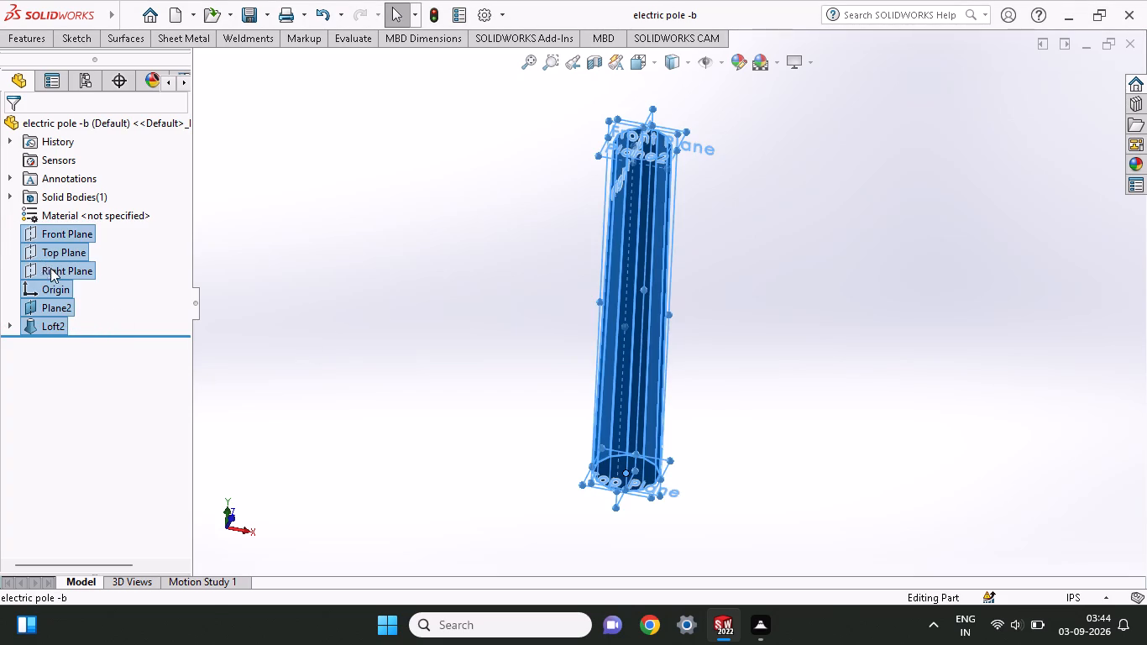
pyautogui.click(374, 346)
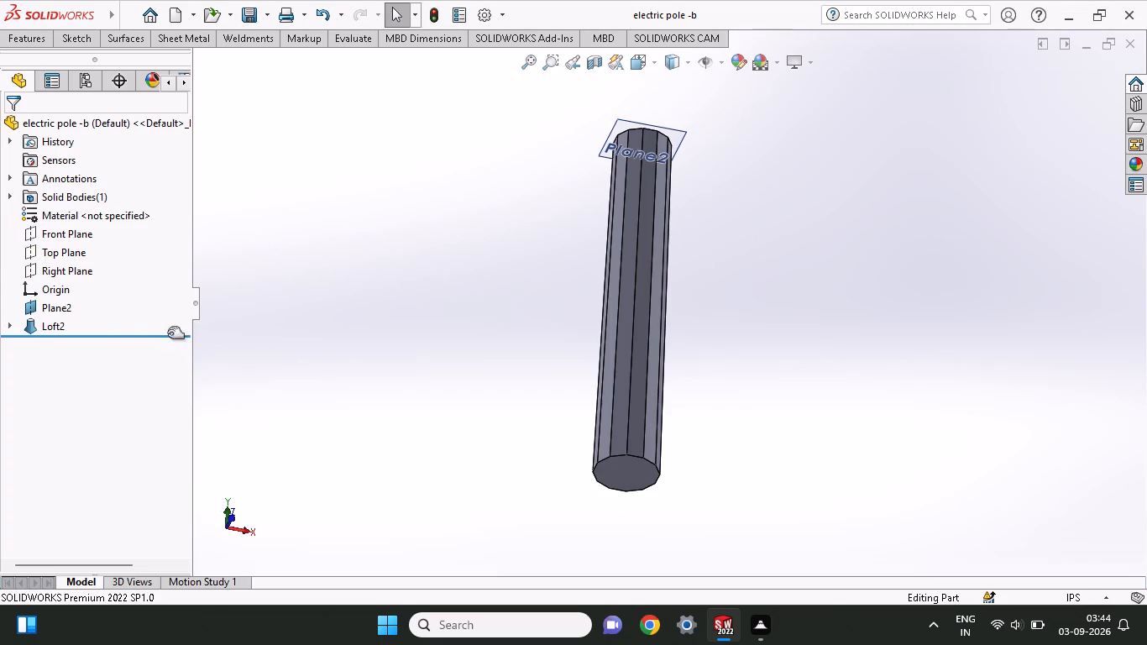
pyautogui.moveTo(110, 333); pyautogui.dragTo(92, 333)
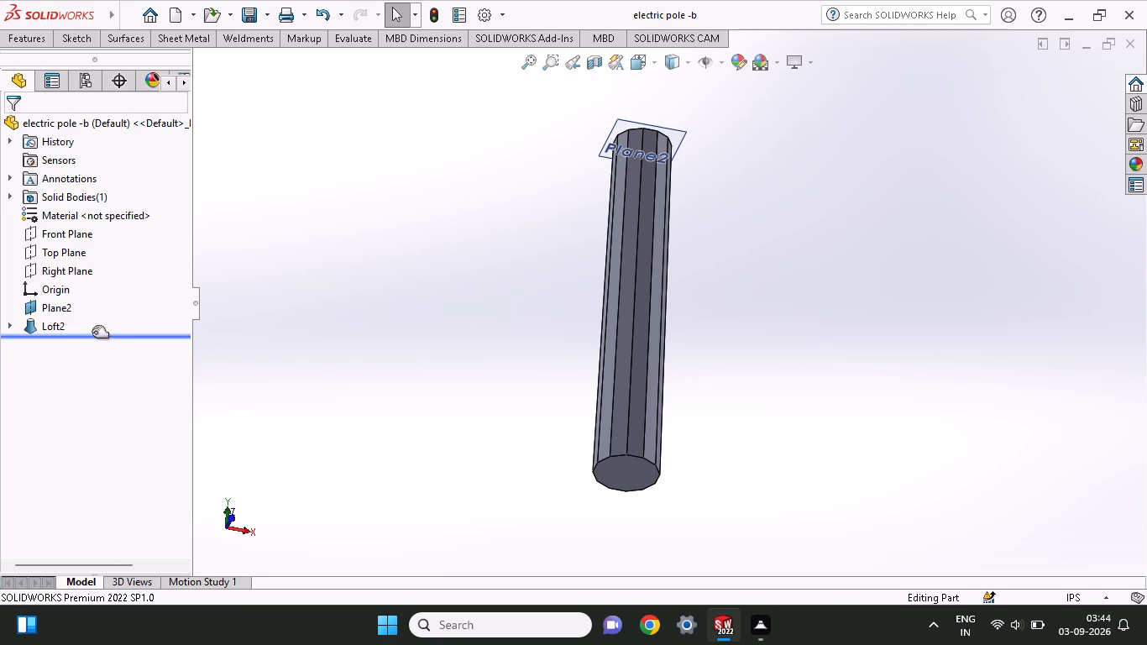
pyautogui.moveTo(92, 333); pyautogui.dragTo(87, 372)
# Delete the loft together with the offset plane Plane2 from the part.
pyautogui.moveTo(86, 328); pyautogui.dragTo(21, 304)
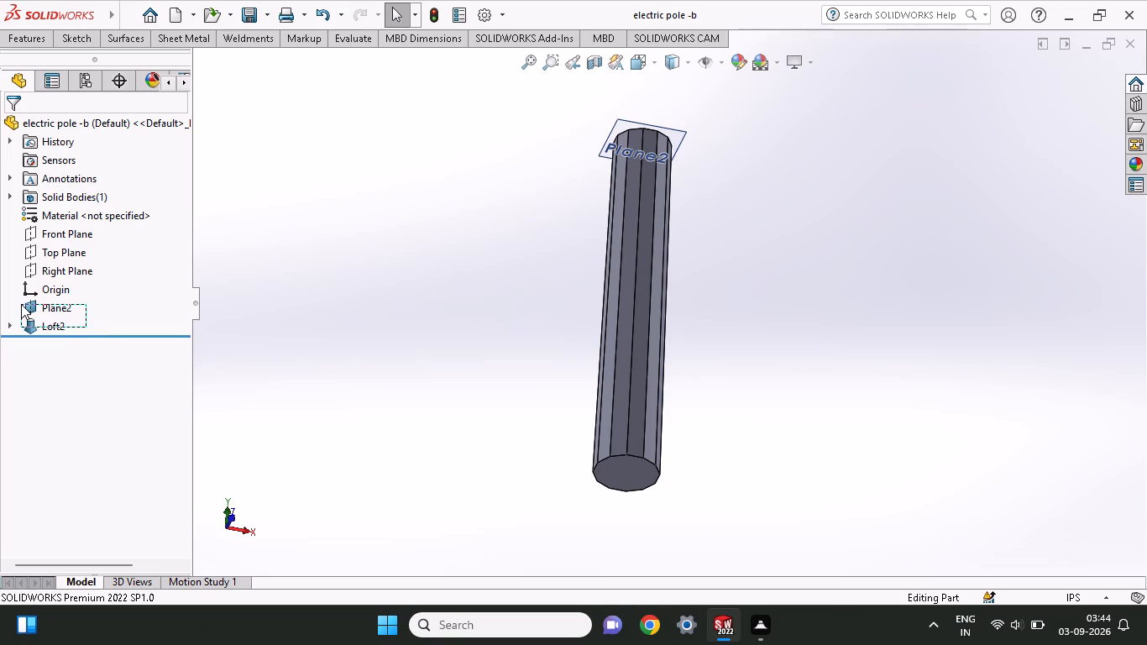
pyautogui.moveTo(21, 304); pyautogui.dragTo(19, 298)
pyautogui.rightClick(39, 317)
pyautogui.click(97, 349)
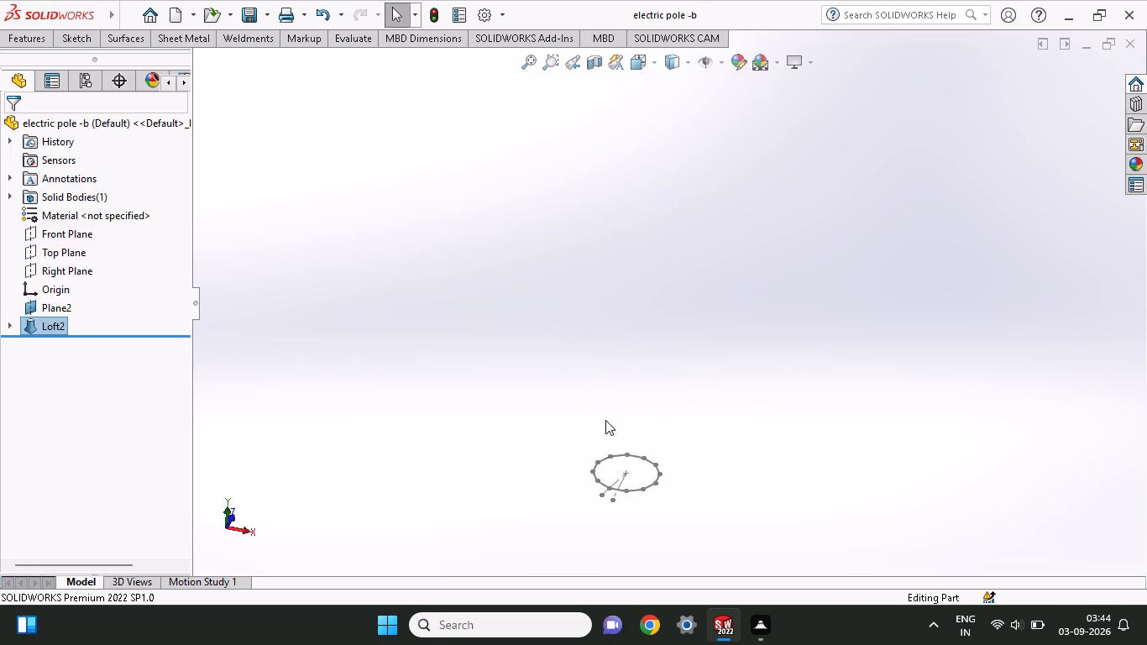
# Delete the remaining base polygon sketch, Sketch13.
pyautogui.moveTo(545, 422); pyautogui.dragTo(699, 528)
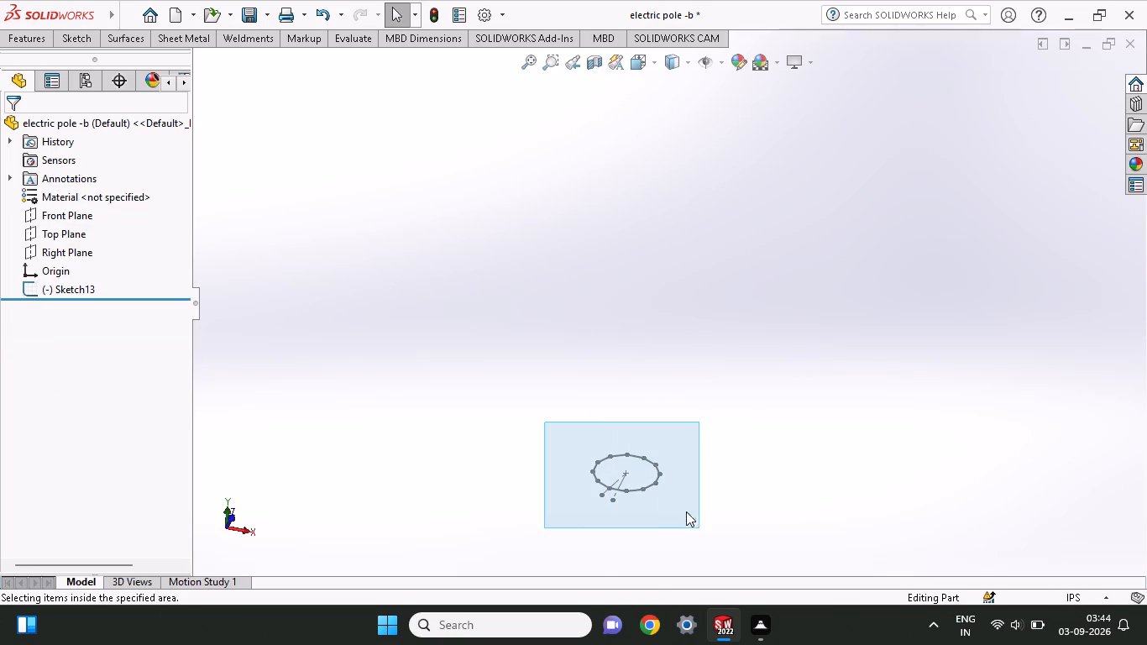
pyautogui.rightClick(69, 283)
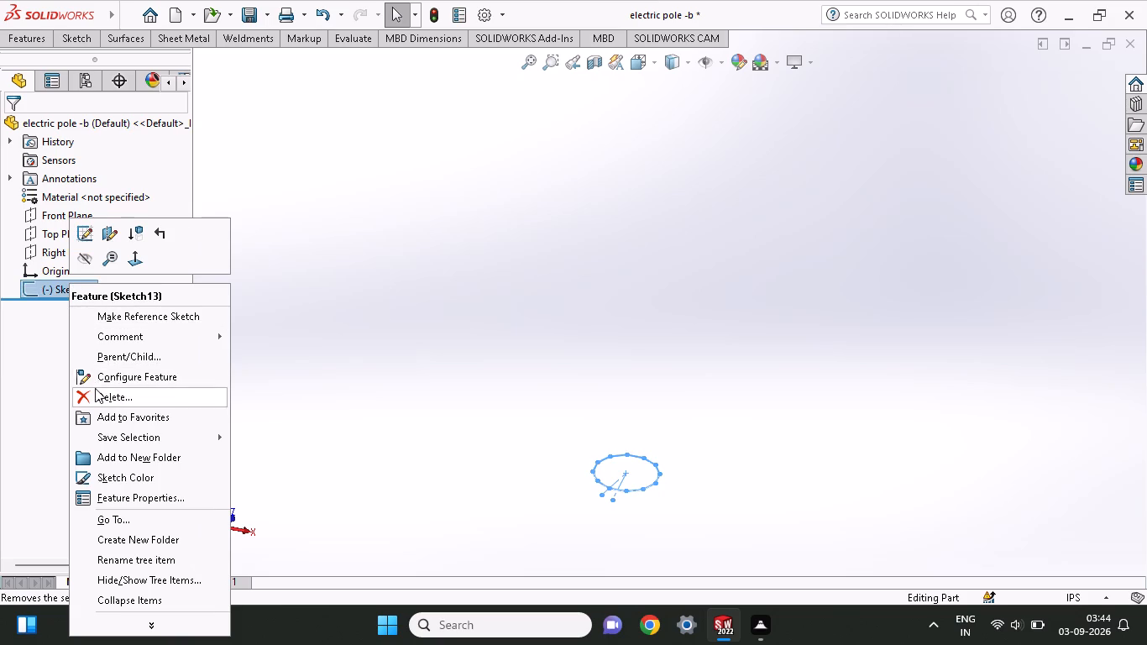
pyautogui.click(95, 392)
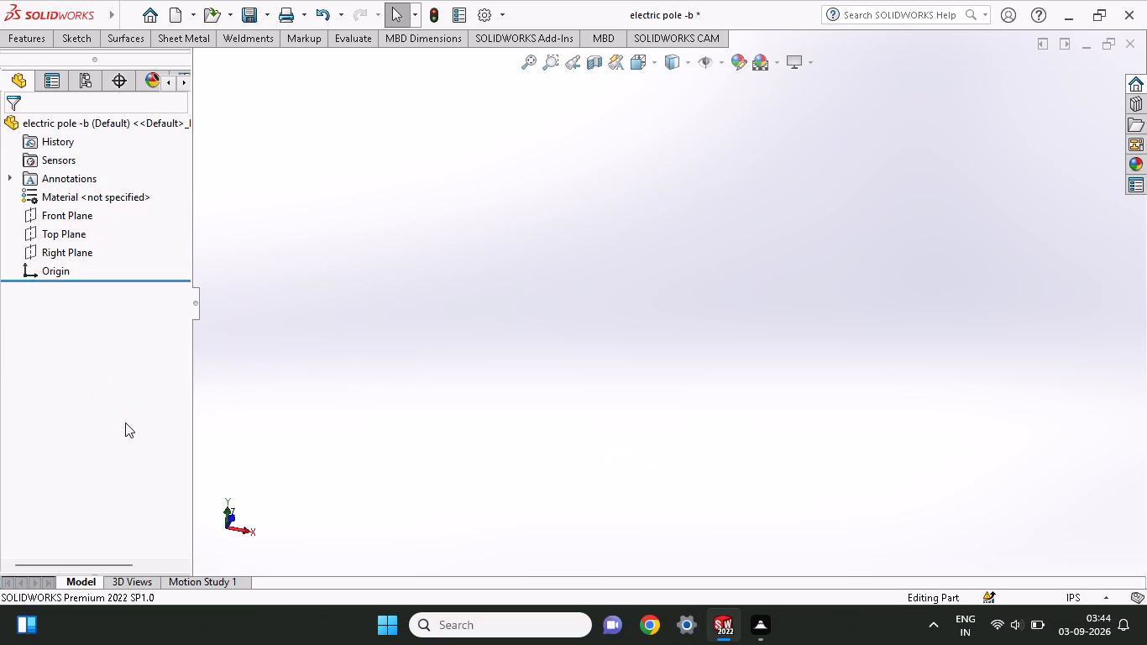
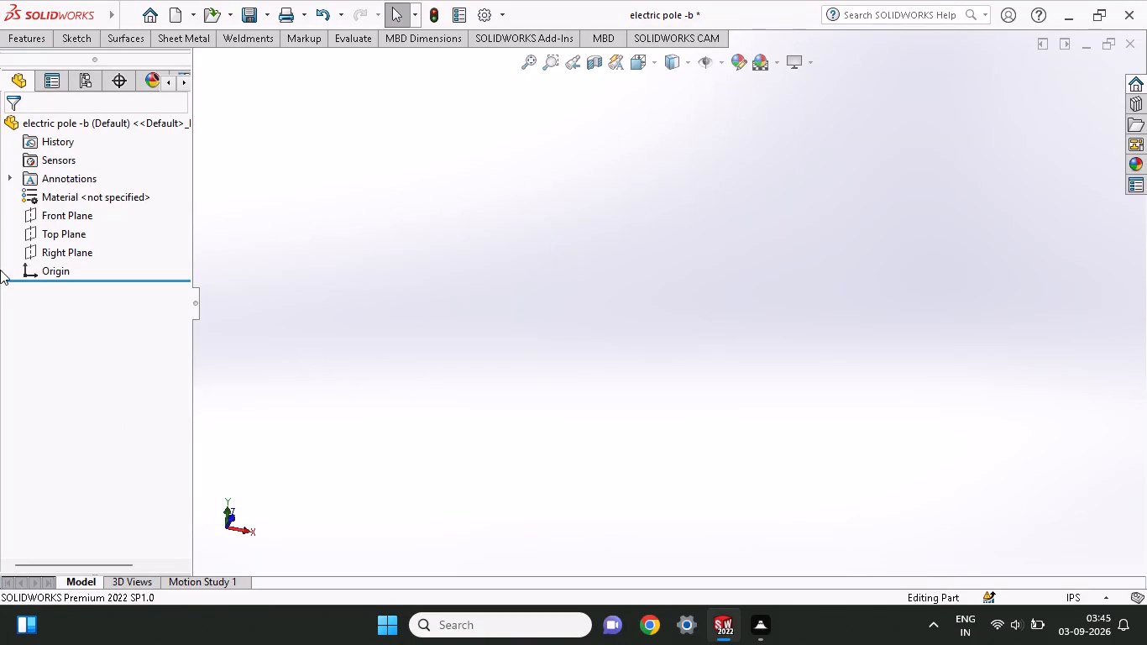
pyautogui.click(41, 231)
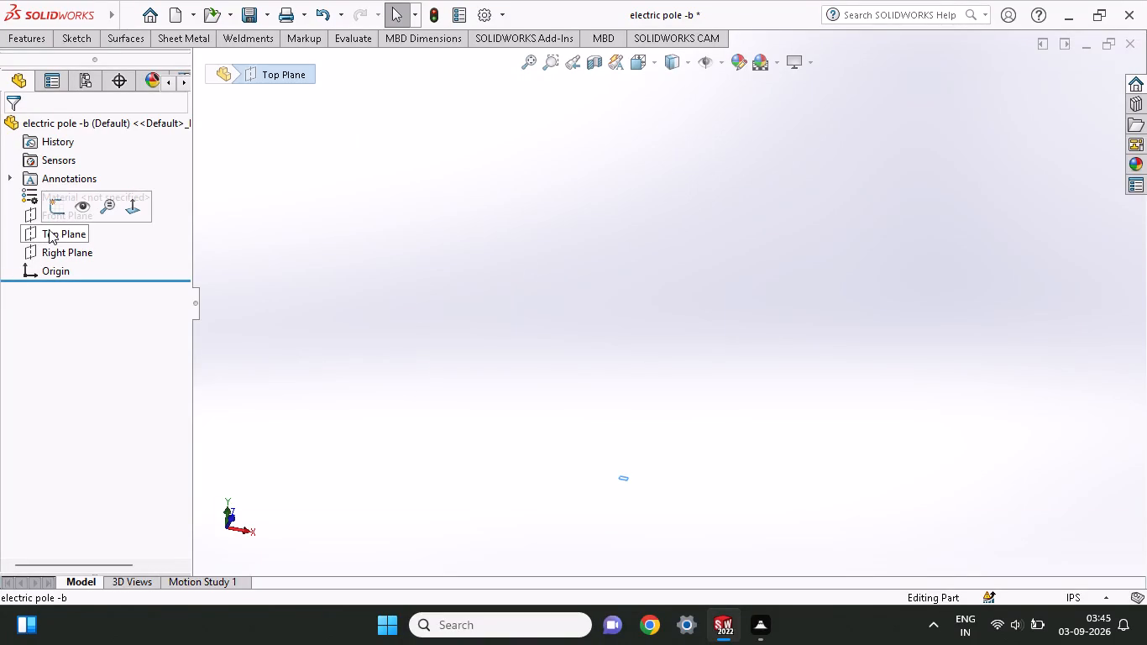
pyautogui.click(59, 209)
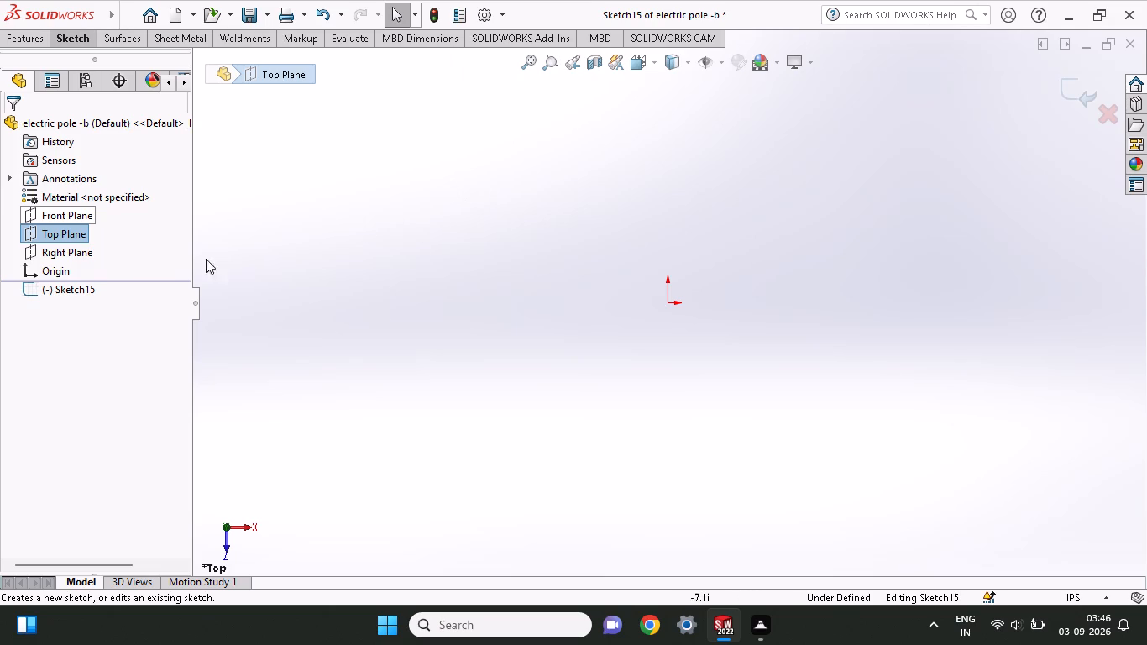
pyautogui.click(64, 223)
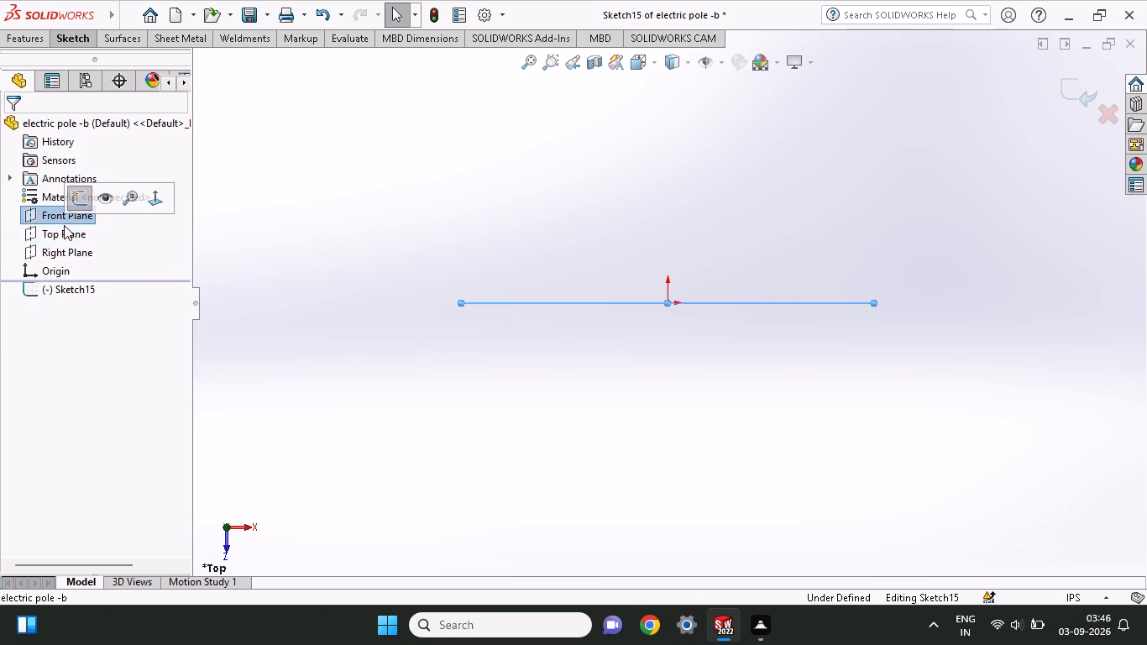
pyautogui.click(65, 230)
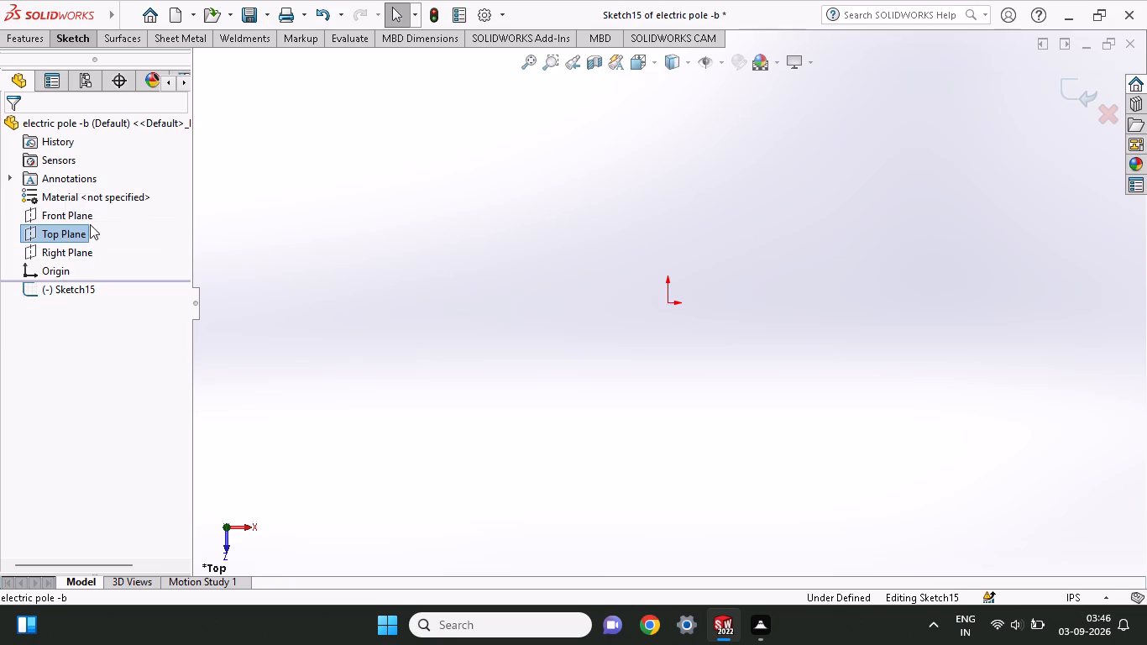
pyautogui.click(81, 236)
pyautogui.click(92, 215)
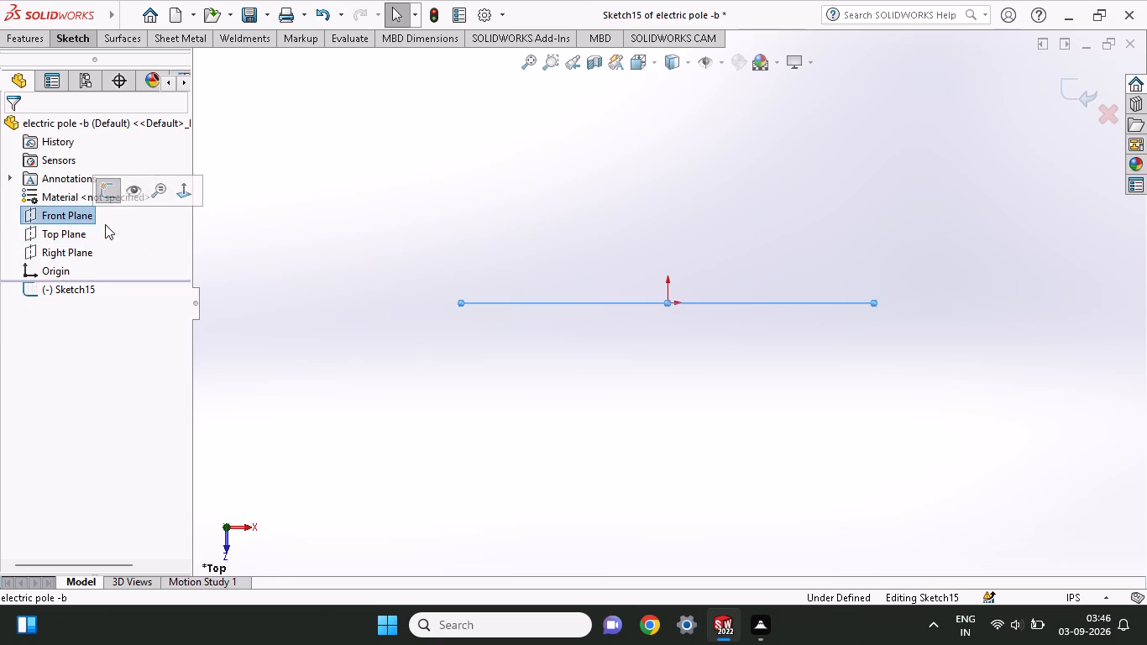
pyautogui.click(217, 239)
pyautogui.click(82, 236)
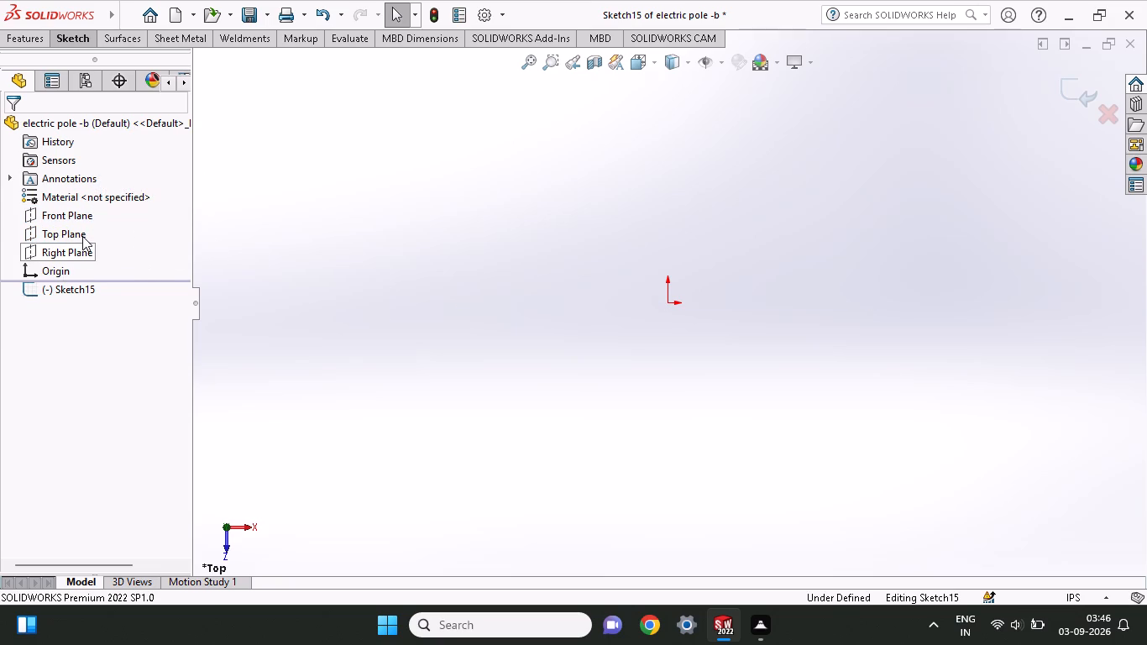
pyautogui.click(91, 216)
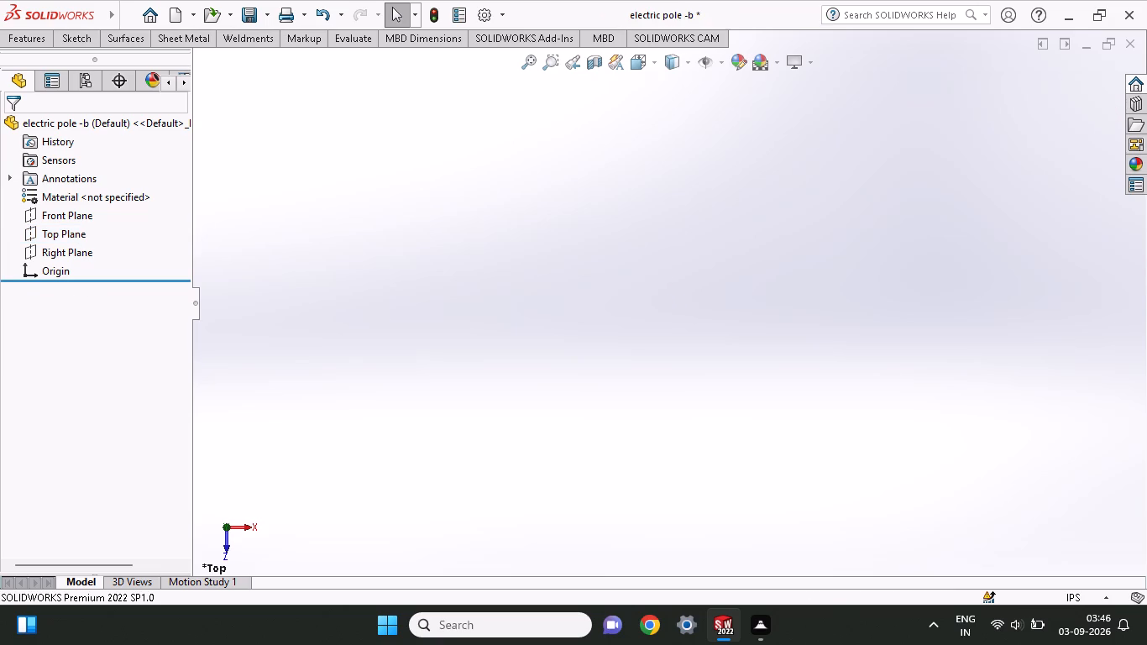
# Sketch a 12-sided inscribed-circle polygon on the Top Plane, centred on the origin, with a circle diameter of about 2.79 in.
pyautogui.click(65, 46)
pyautogui.click(150, 110)
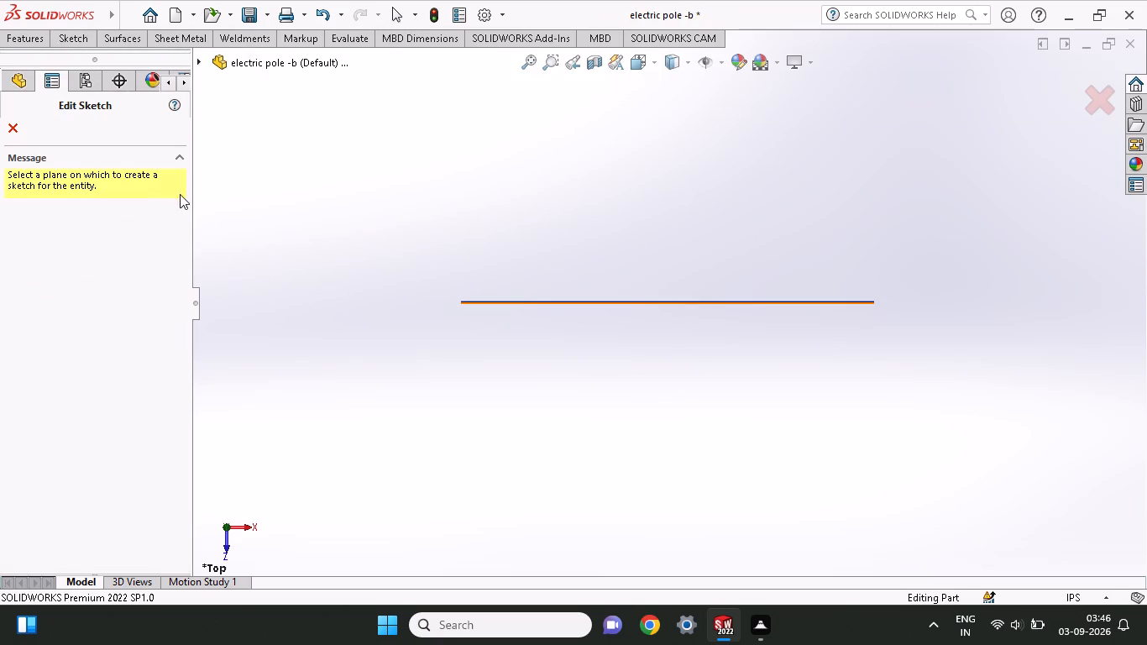
pyautogui.click(202, 60)
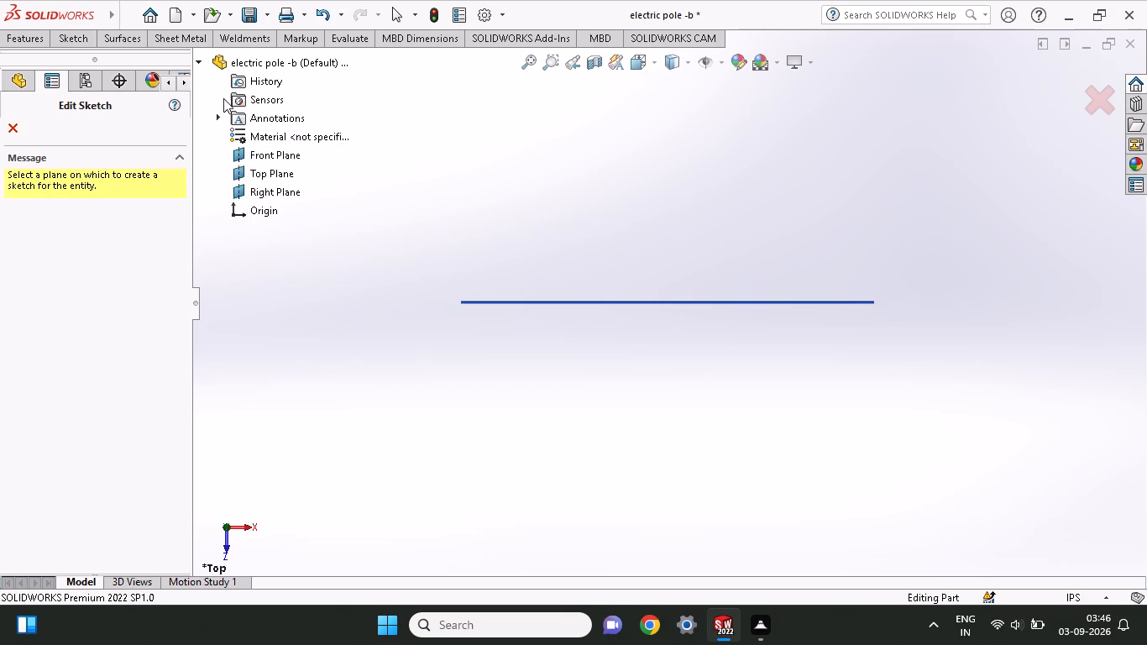
pyautogui.click(250, 176)
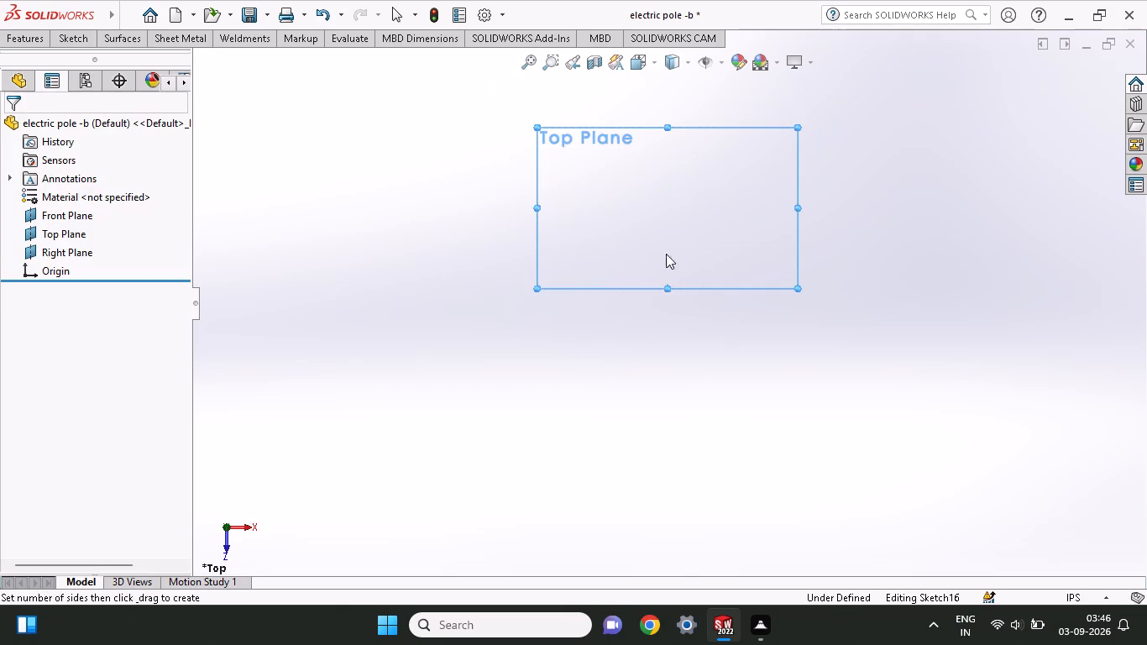
pyautogui.click(666, 526)
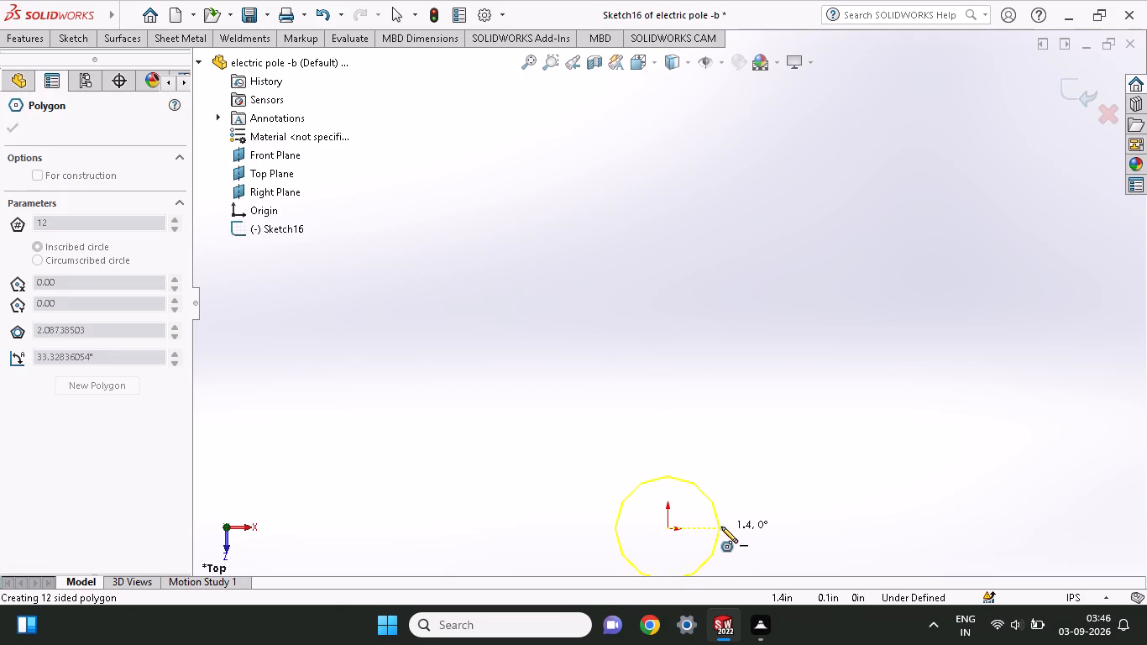
pyautogui.click(721, 527)
# Dimension the polygon's horizontal width between its two opposite vertices at 49.55 in and close the sketch.
pyautogui.moveTo(745, 524); pyautogui.dragTo(747, 507, button='middle')
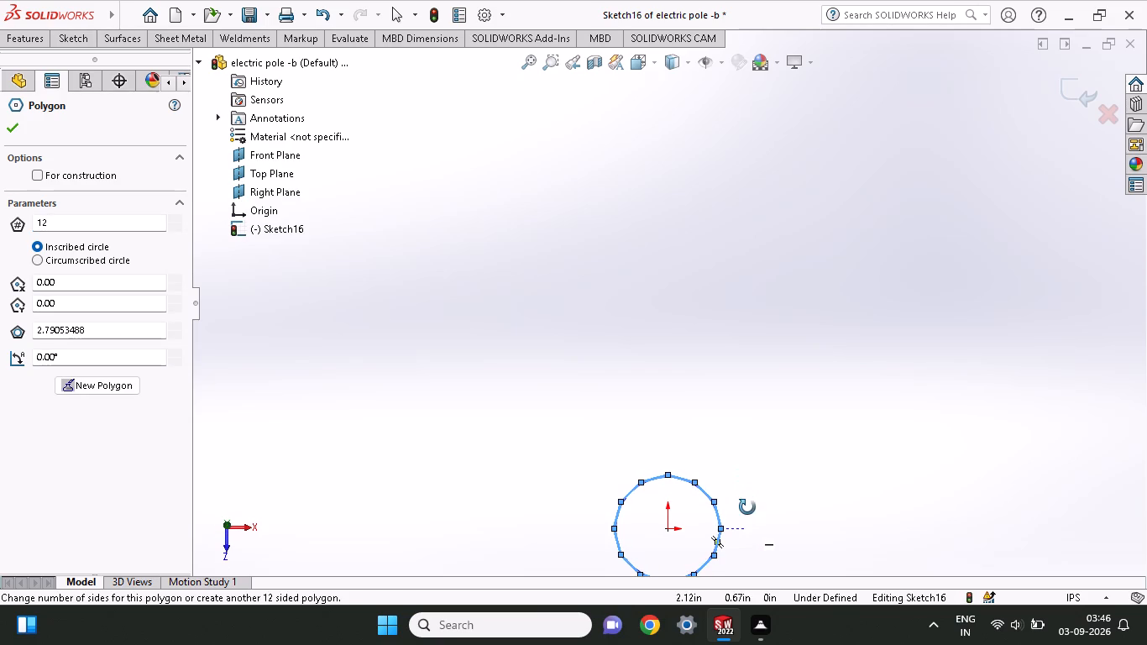
pyautogui.moveTo(747, 507); pyautogui.dragTo(747, 508, button='middle')
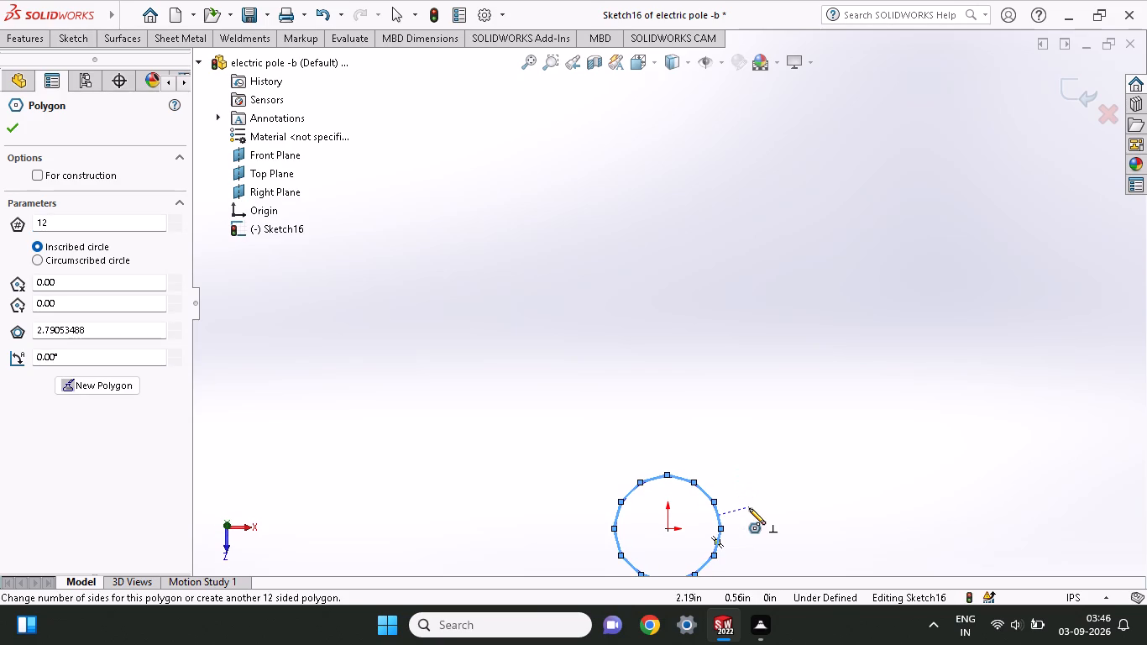
pyautogui.hscroll(-1, 709, 490)
pyautogui.hscroll(1, 709, 490)
pyautogui.hscroll(-1, 793, 567)
pyautogui.hscroll(1, 793, 527)
pyautogui.hscroll(1, 741, 482)
pyautogui.hscroll(-1, 740, 481)
pyautogui.hscroll(1, 737, 481)
pyautogui.keyDown('ctrl'); pyautogui.scroll(2, 737, 481); pyautogui.keyUp('ctrl')
pyautogui.scroll(-1, 737, 481)
pyautogui.keyDown('ctrl'); pyautogui.scroll(2, 737, 485); pyautogui.keyUp('ctrl')
pyautogui.keyDown('ctrl'); pyautogui.scroll(-4, 731, 483); pyautogui.keyUp('ctrl')
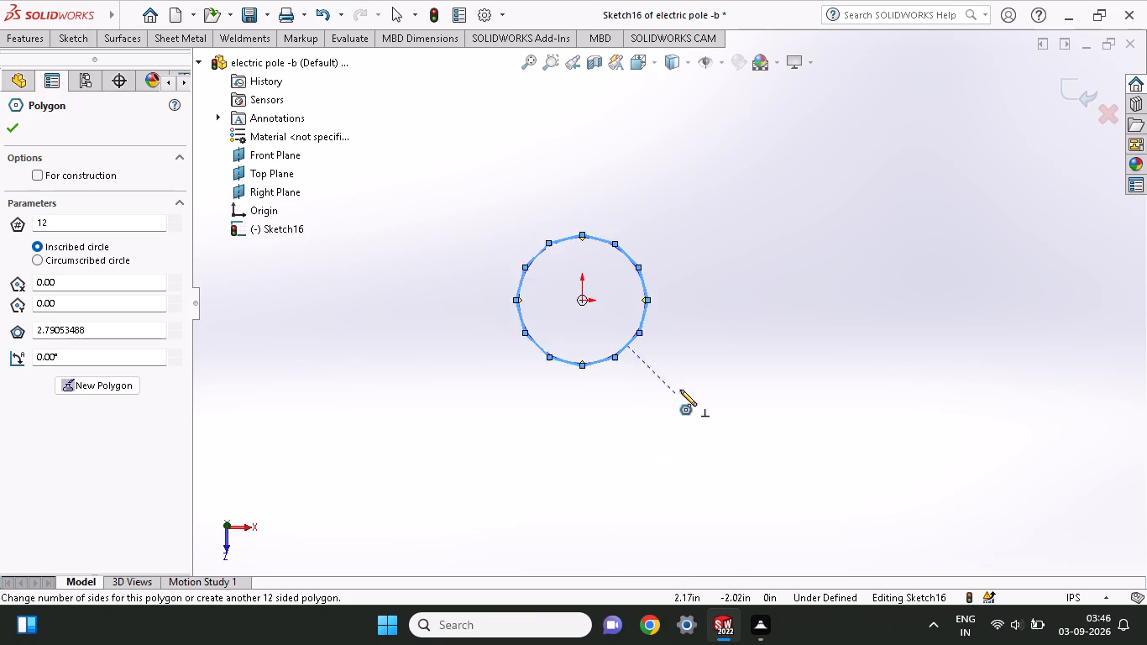
pyautogui.keyDown('ctrl'); pyautogui.scroll(-2, 680, 390); pyautogui.keyUp('ctrl')
pyautogui.keyDown('ctrl'); pyautogui.scroll(-1, 607, 97); pyautogui.keyUp('ctrl')
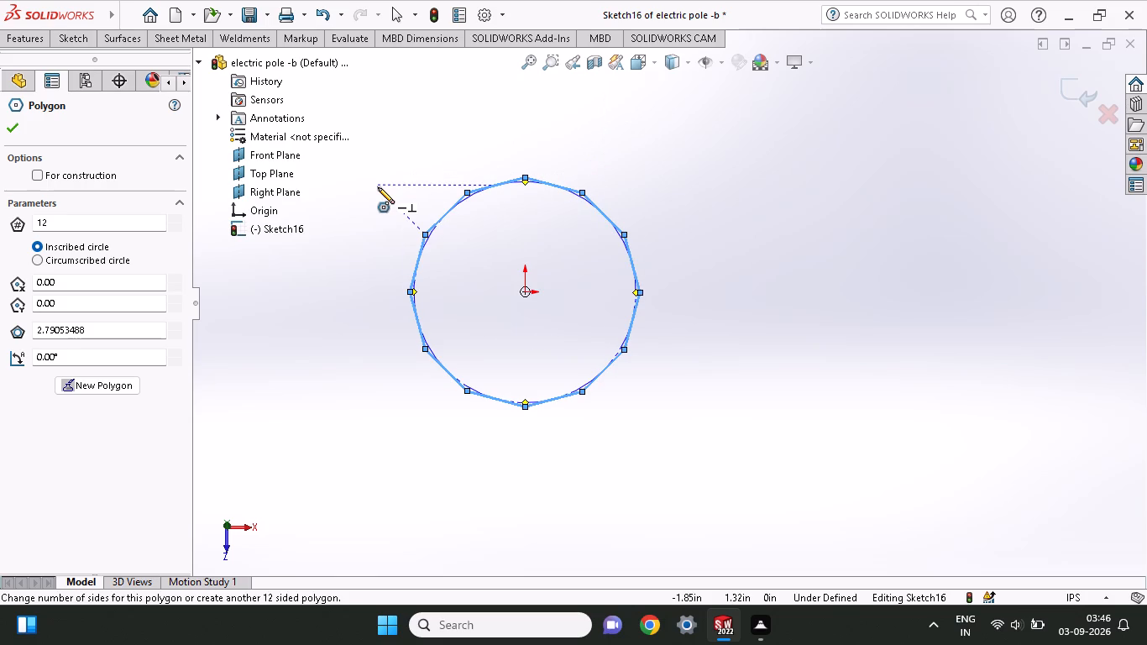
pyautogui.click(84, 39)
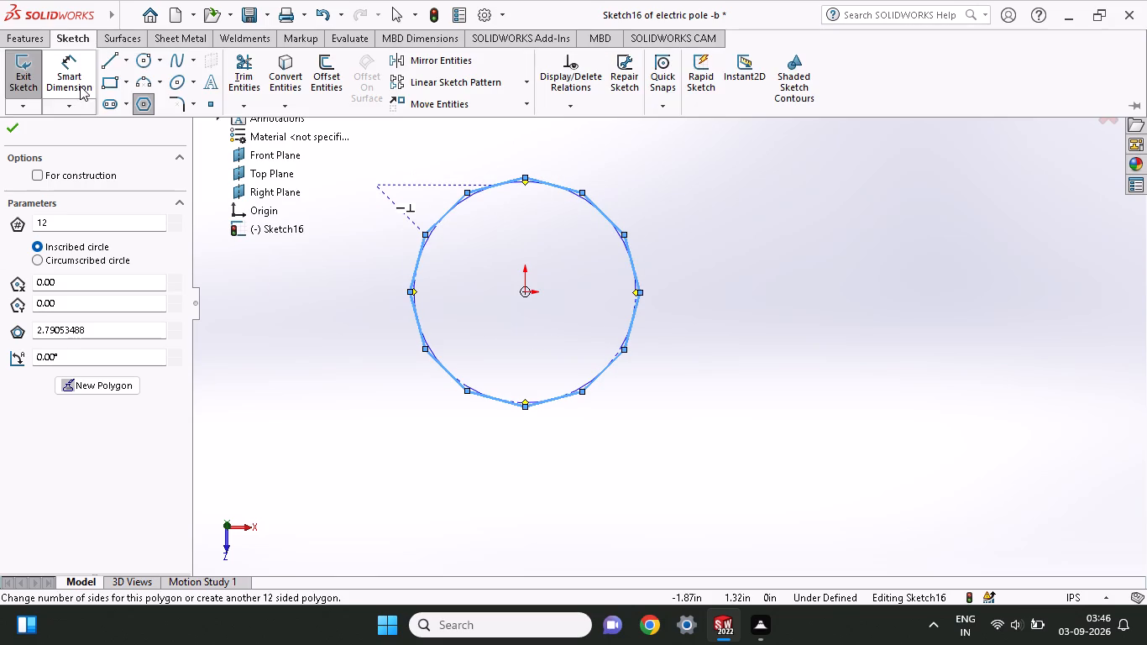
pyautogui.click(80, 86)
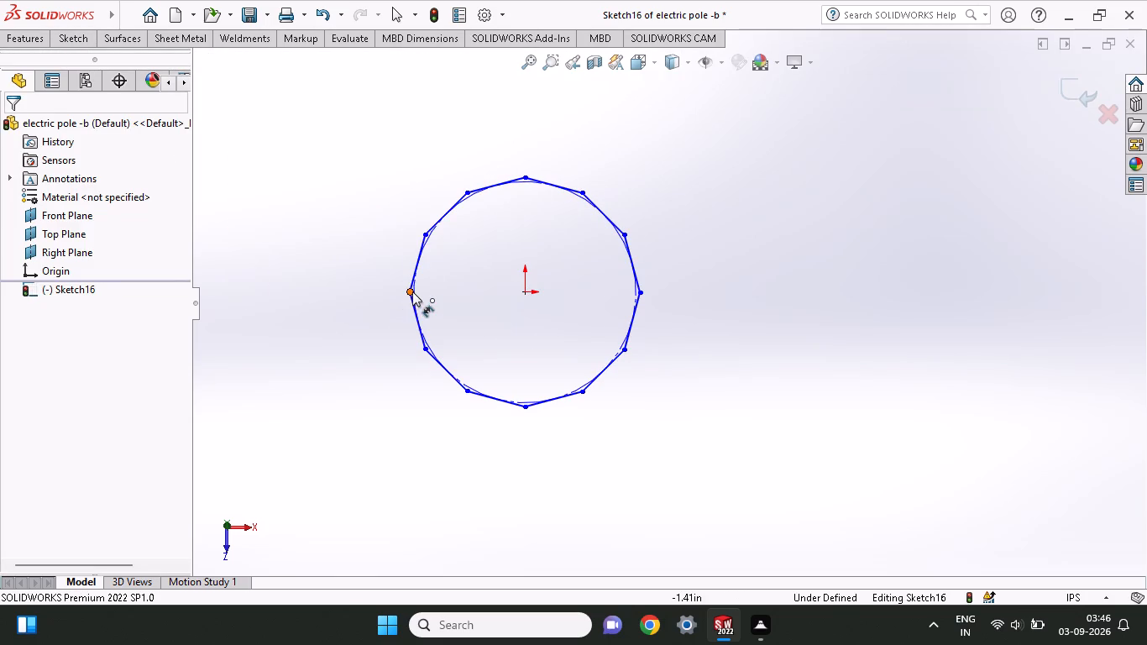
pyautogui.click(412, 291)
pyautogui.click(641, 293)
pyautogui.click(595, 427)
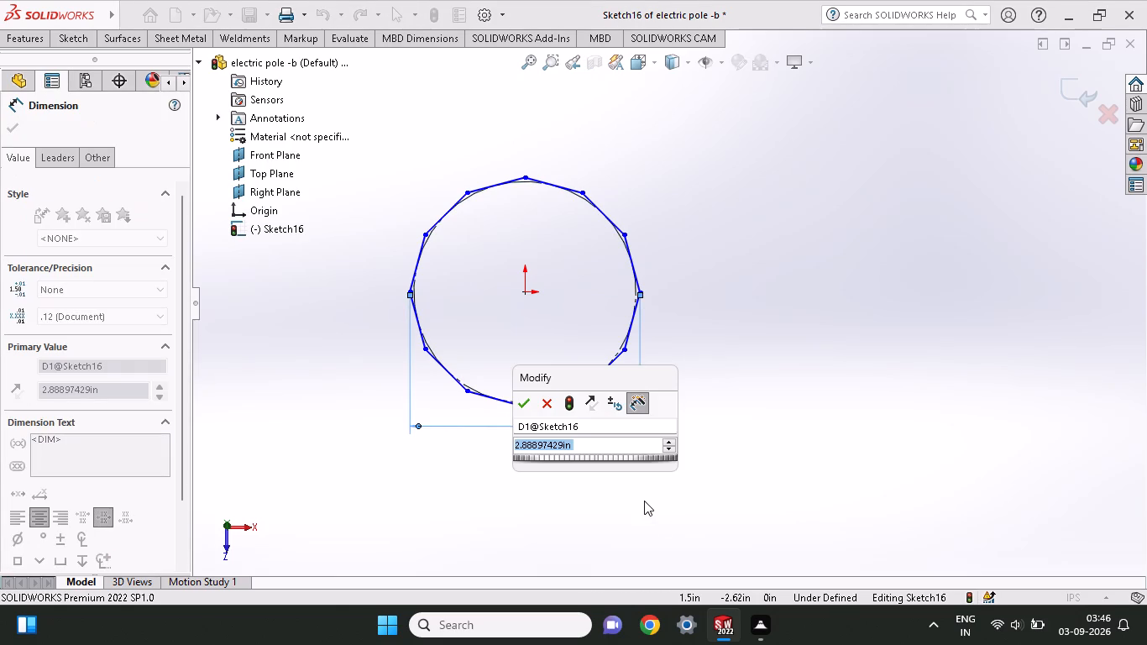
pyautogui.press('4')
pyautogui.press('9')
pyautogui.press('5')
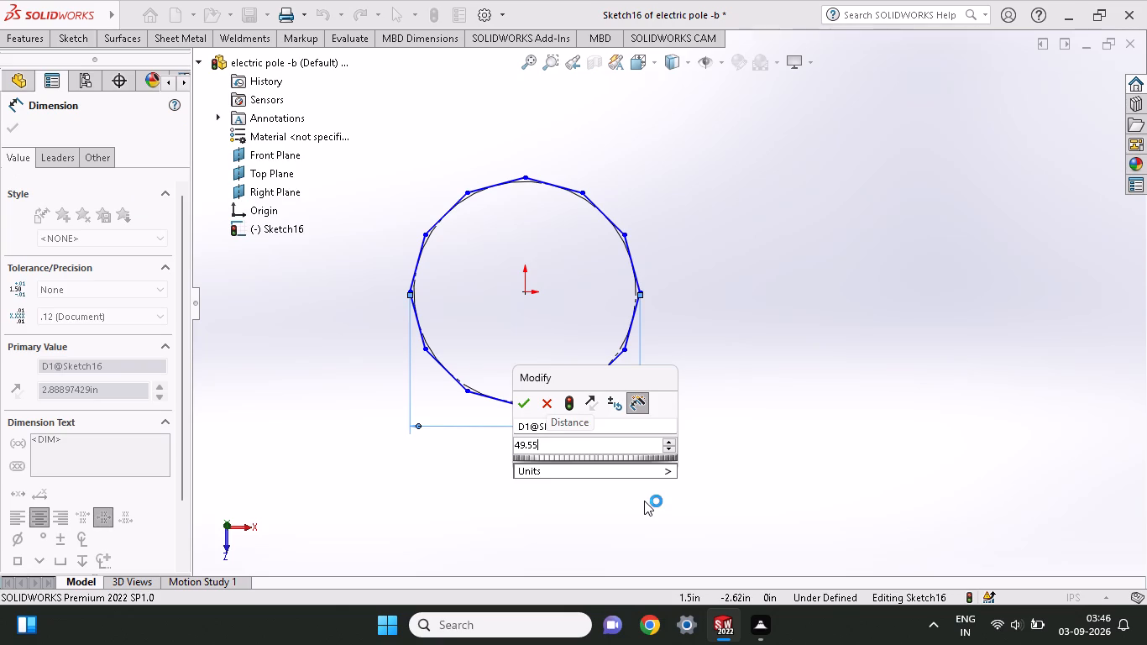
pyautogui.hotkey('shift', '"')
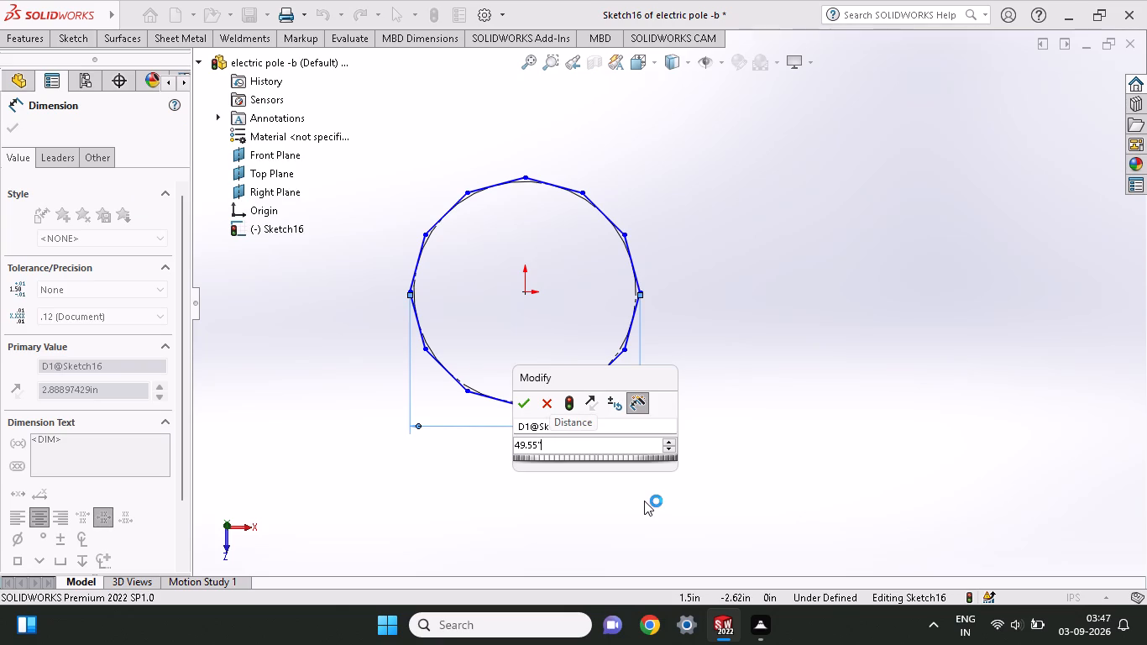
pyautogui.press('Return')
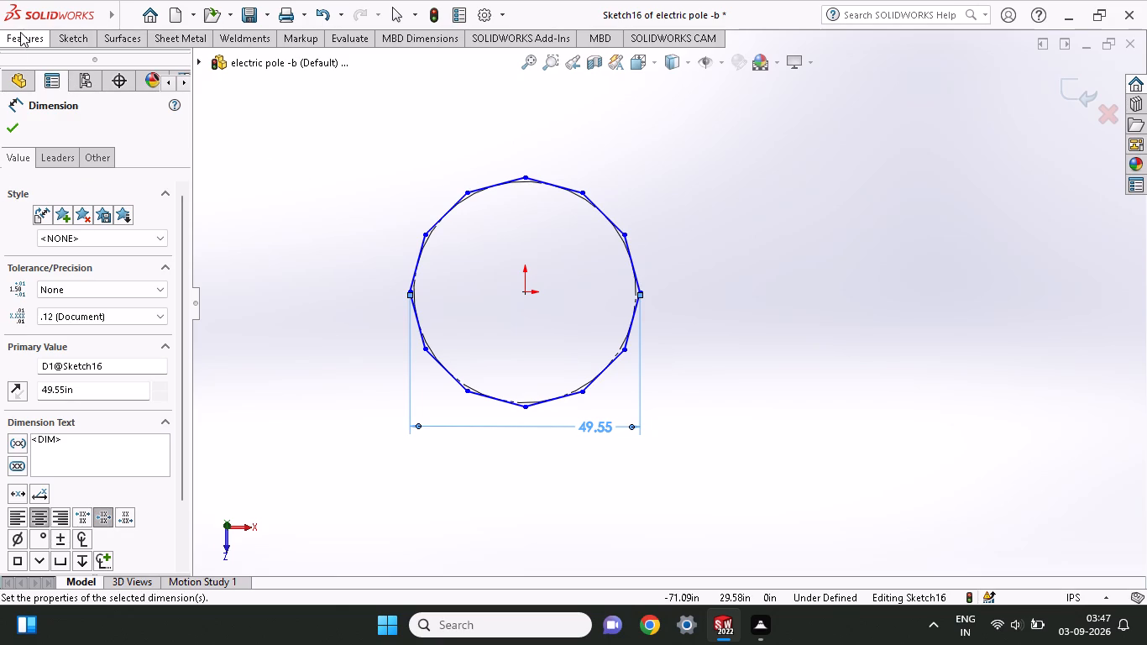
pyautogui.click(17, 135)
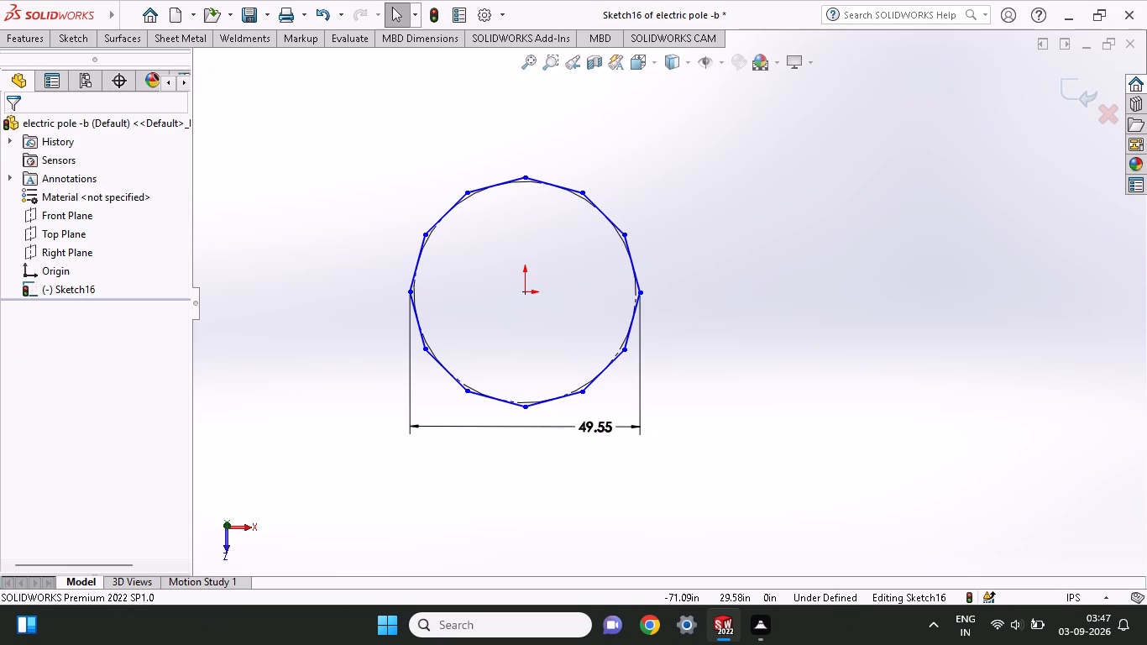
pyautogui.rightClick(228, 170)
pyautogui.click(410, 149)
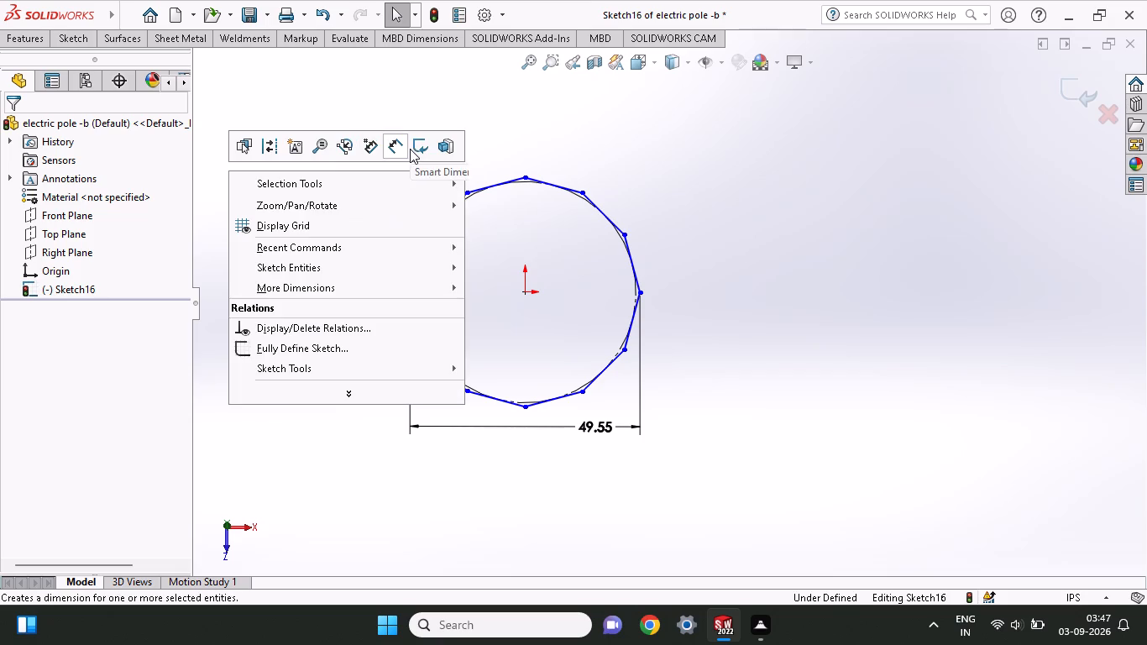
# Create a reference plane offset 50'-0" (600 in) from the Top Plane.
pyautogui.click(20, 44)
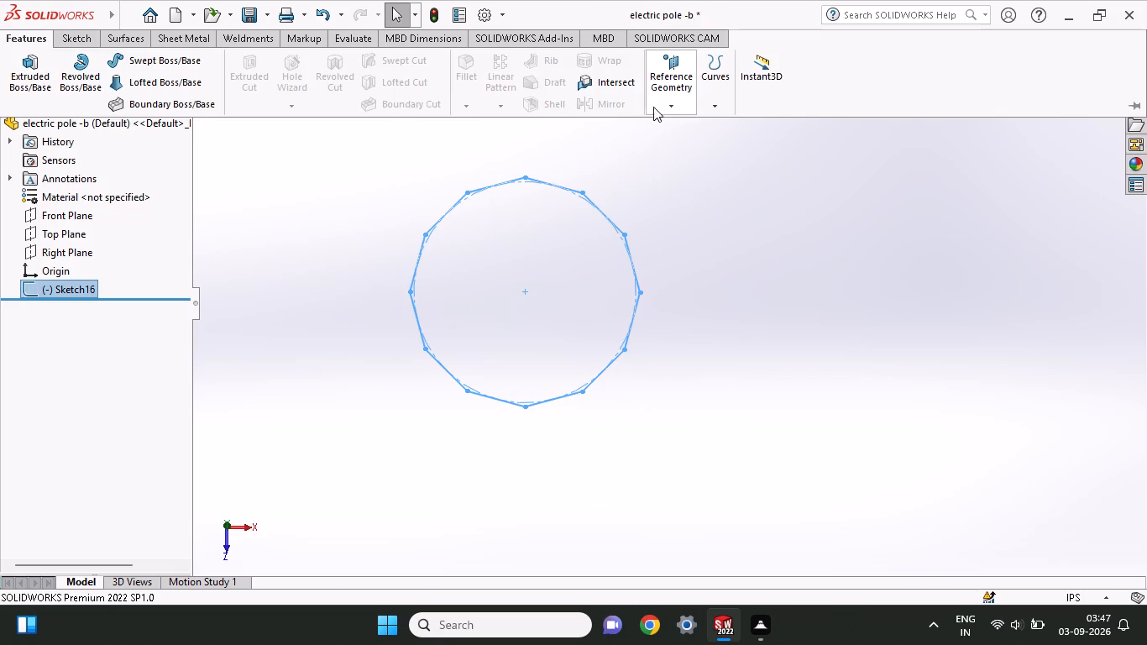
pyautogui.click(653, 107)
pyautogui.click(675, 127)
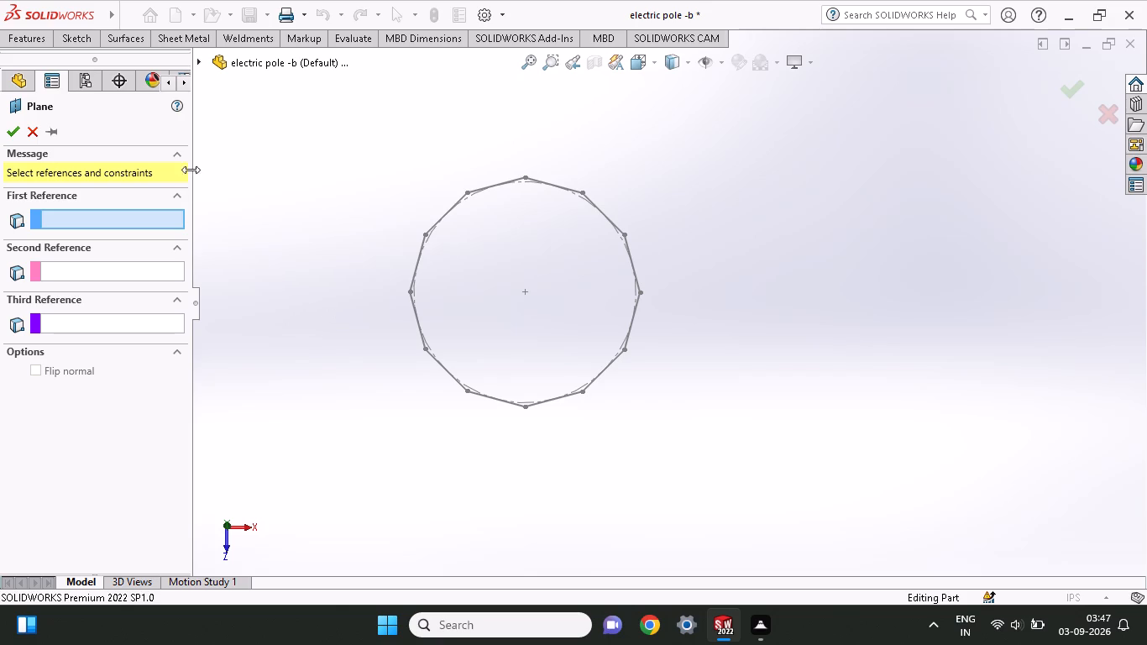
pyautogui.click(195, 58)
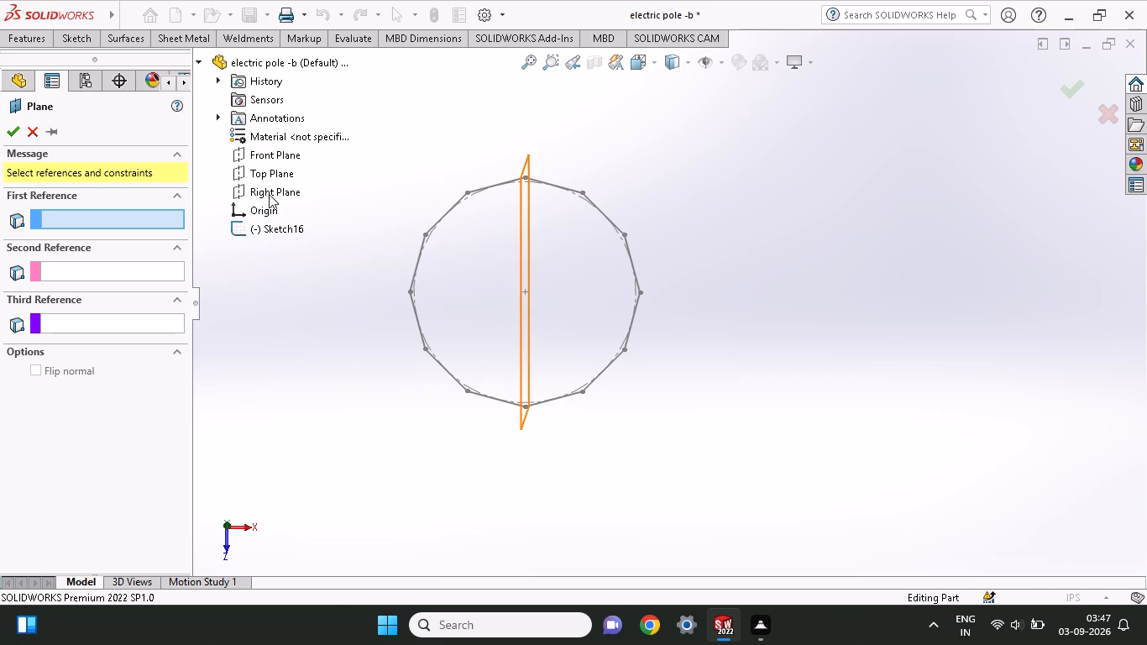
pyautogui.click(270, 174)
pyautogui.moveTo(395, 321); pyautogui.dragTo(401, 296, button='middle')
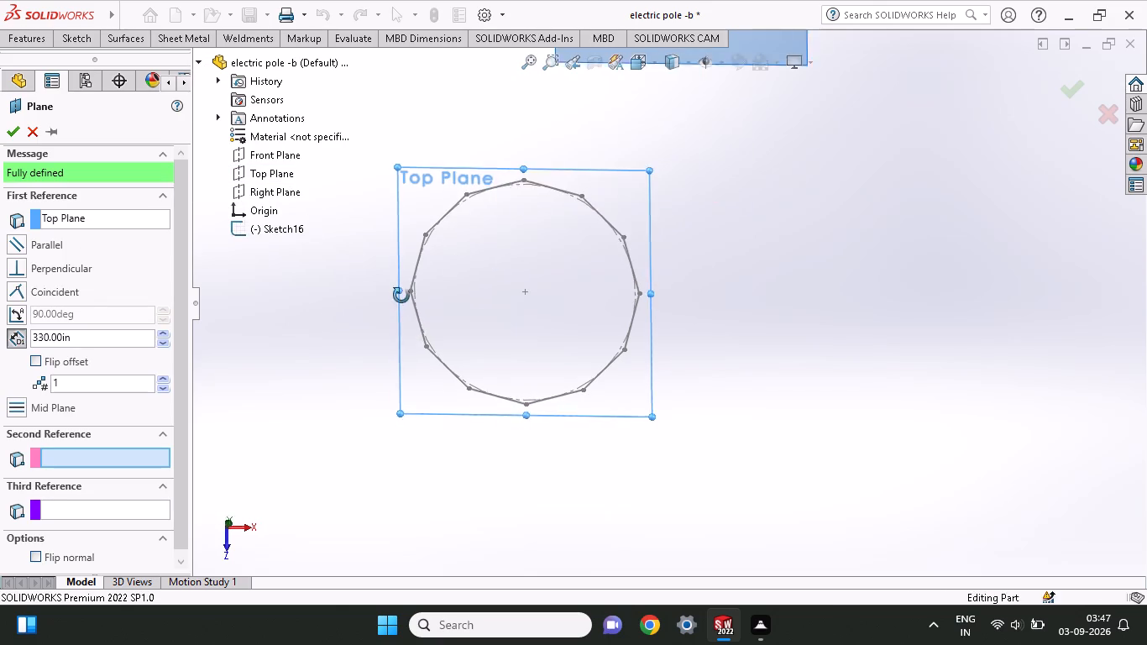
pyautogui.moveTo(401, 296); pyautogui.dragTo(461, 303, button='middle')
pyautogui.scroll(-4, 483, 332)
pyautogui.scroll(8, 550, 331)
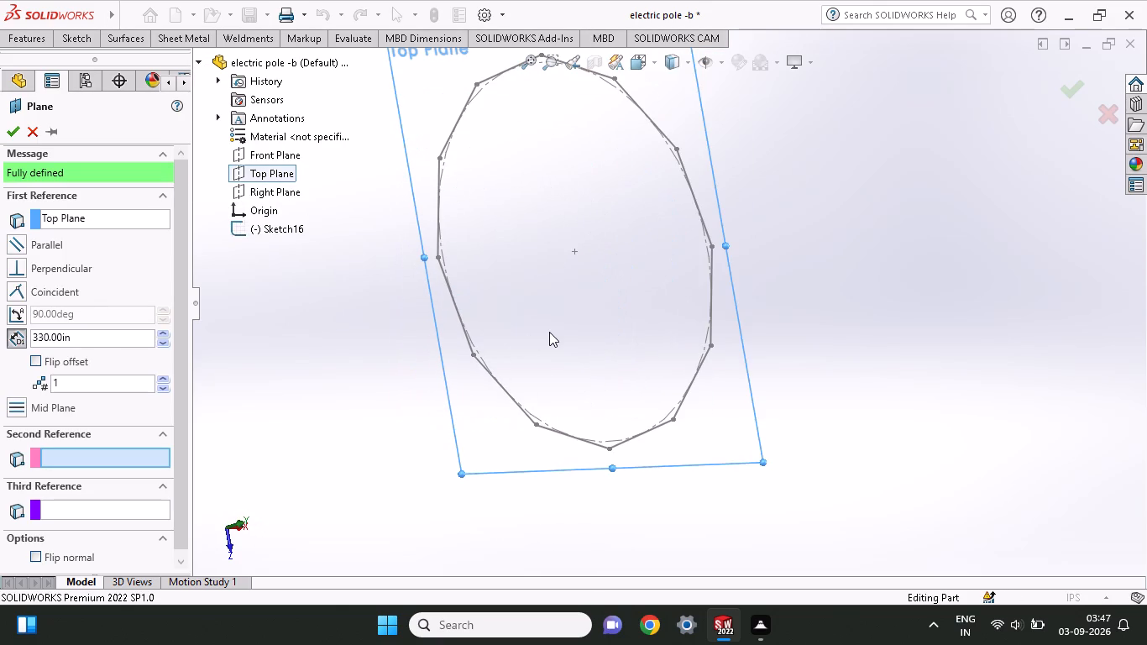
pyautogui.scroll(5, 549, 332)
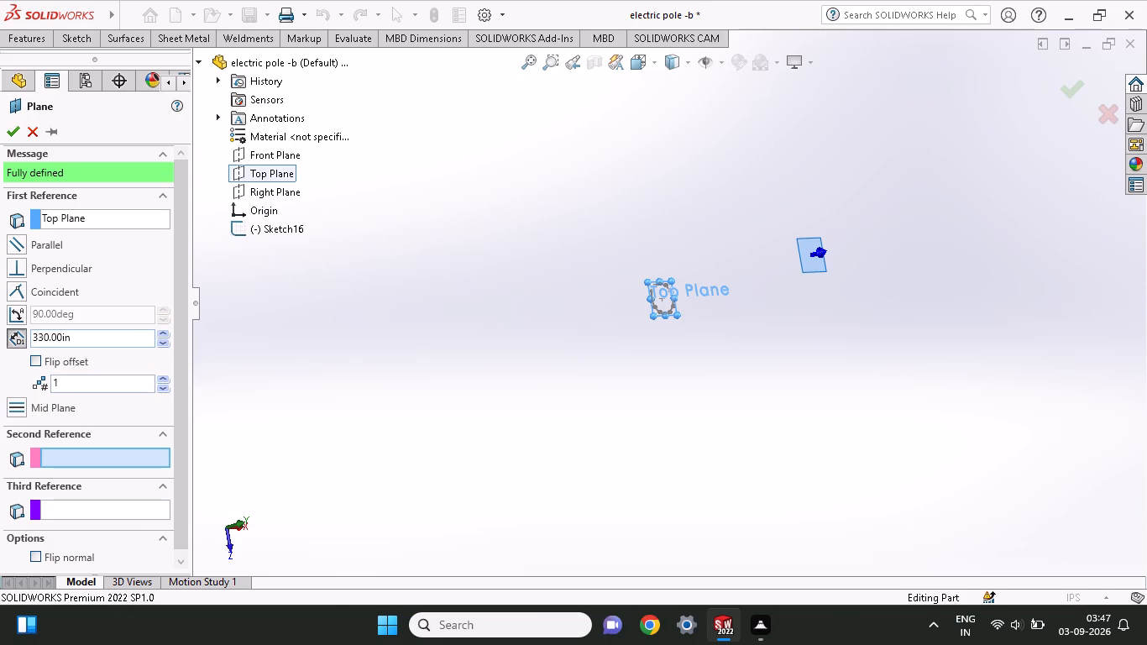
pyautogui.moveTo(75, 338); pyautogui.dragTo(0, 356)
pyautogui.moveTo(84, 338); pyautogui.dragTo(0, 353)
pyautogui.moveTo(65, 334); pyautogui.dragTo(0, 338)
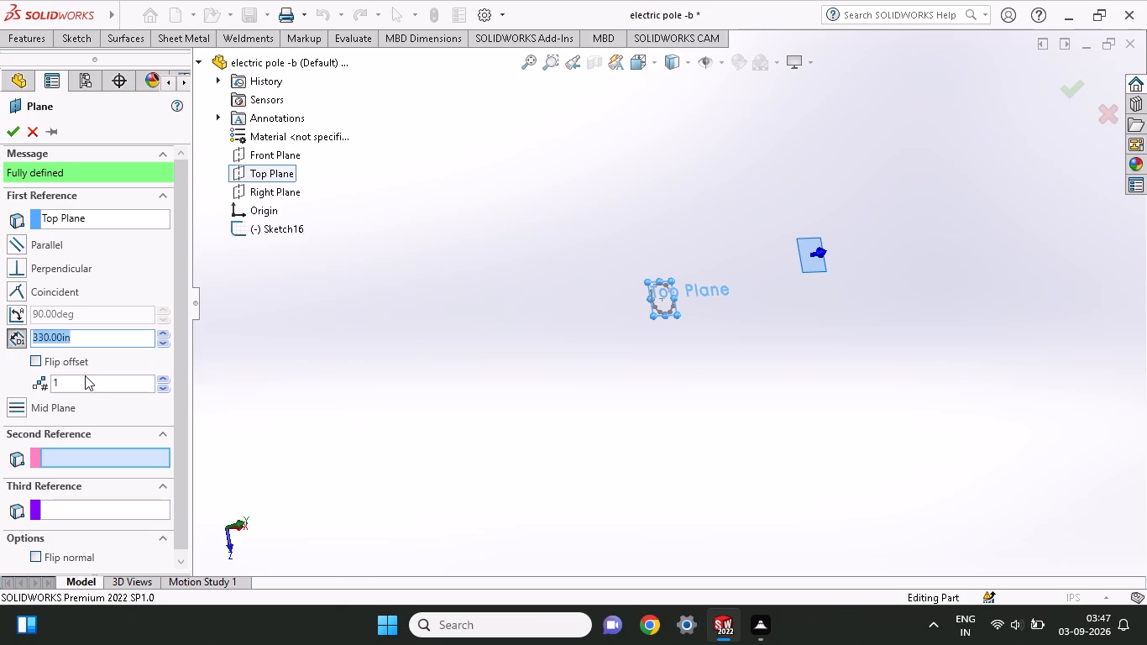
pyautogui.press('5')
pyautogui.press('0')
pyautogui.press('5')
pyautogui.click(84, 338)
pyautogui.press('BackSpace')
pyautogui.press('BackSpace')
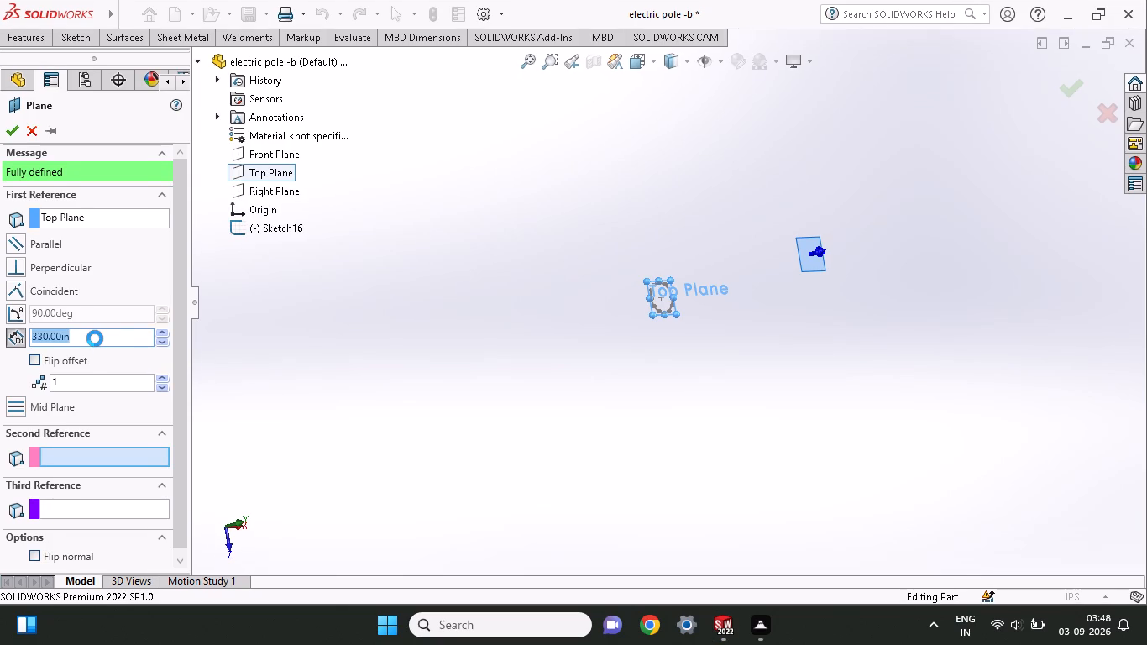
pyautogui.press('BackSpace')
pyautogui.press('BackSpace')
pyautogui.press('BackSpace')
pyautogui.press('BackSpace')
pyautogui.press('BackSpace')
pyautogui.press('BackSpace')
pyautogui.press('BackSpace')
pyautogui.press('BackSpace')
pyautogui.press('BackSpace')
pyautogui.press('BackSpace')
pyautogui.press('BackSpace')
pyautogui.press('BackSpace')
pyautogui.press('BackSpace')
pyautogui.press('BackSpace')
pyautogui.press('BackSpace')
pyautogui.press('BackSpace')
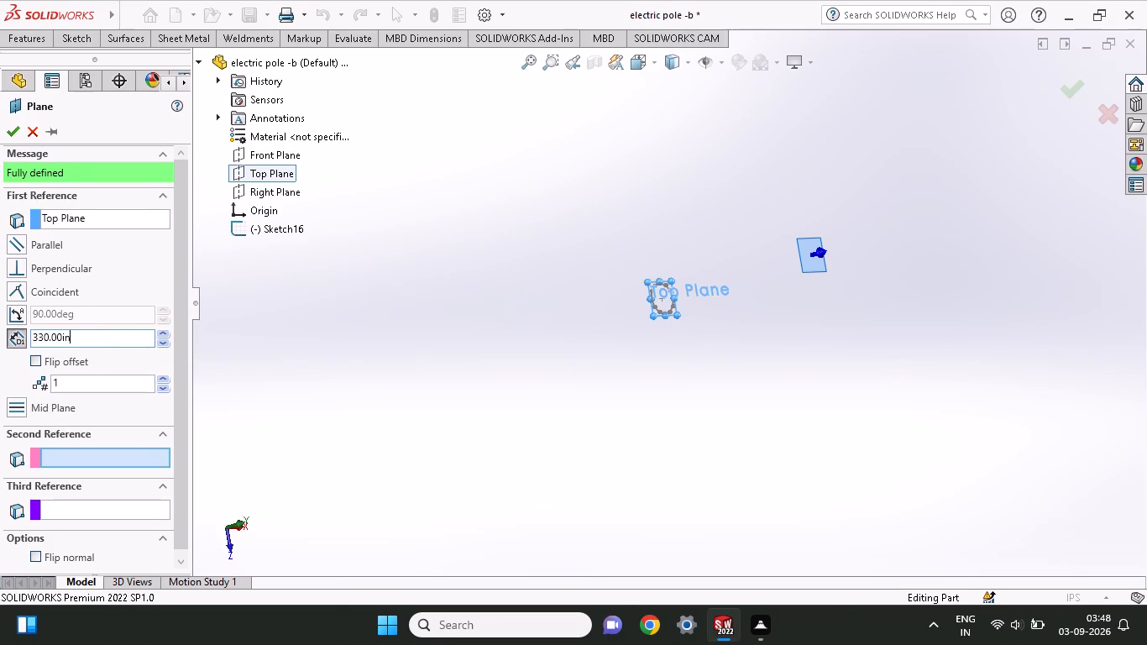
pyautogui.write('50')
pyautogui.hotkey('shift', '"')
pyautogui.press('BackSpace')
pyautogui.press("'")
pyautogui.press('-')
pyautogui.press('0')
pyautogui.hotkey('shift', '"')
pyautogui.press('Return')
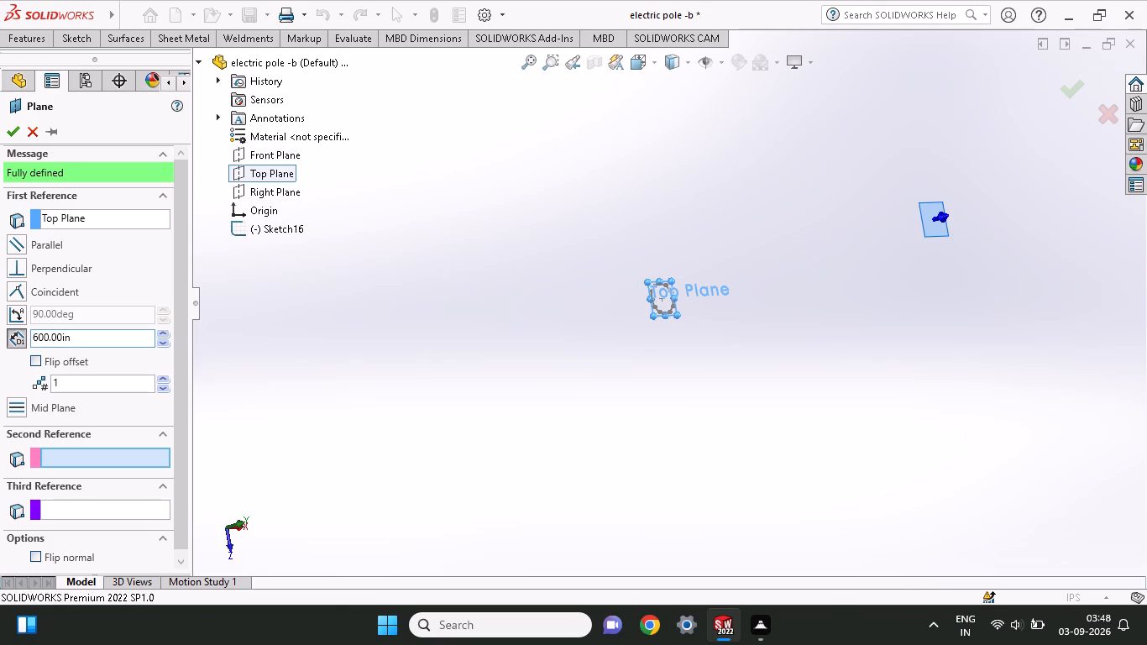
pyautogui.click(11, 133)
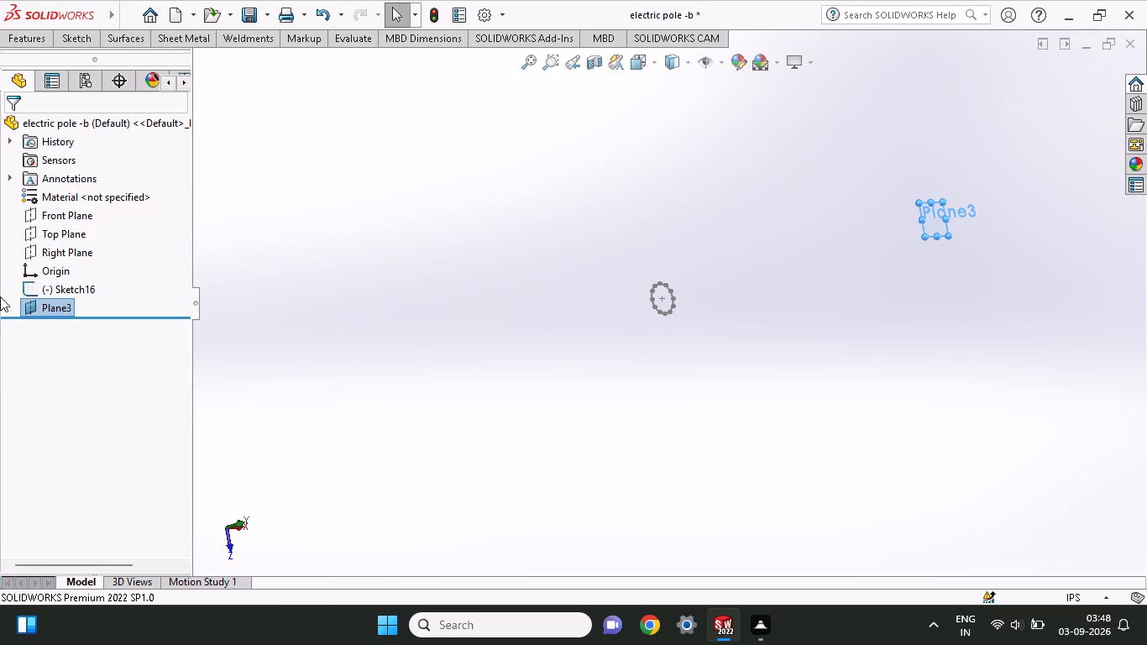
# Sketch a 12-sided inscribed-circle polygon on Plane3, centred on the origin and snapped to a base polygon vertex, circle diameter about 47.86 in.
pyautogui.rightClick(68, 308)
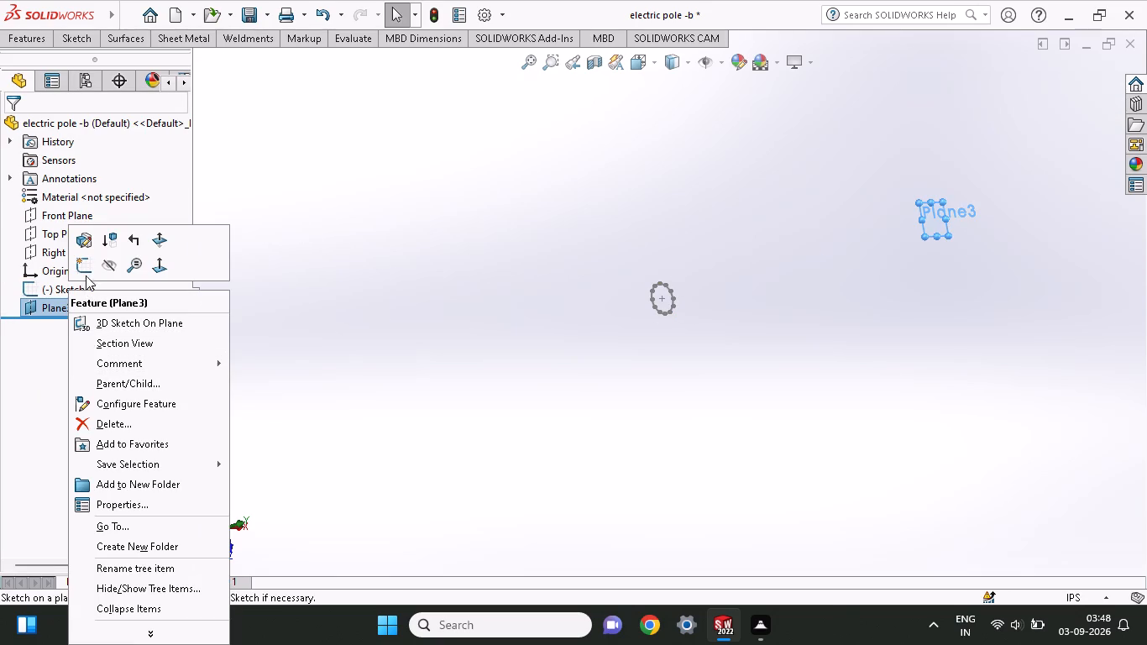
pyautogui.click(86, 270)
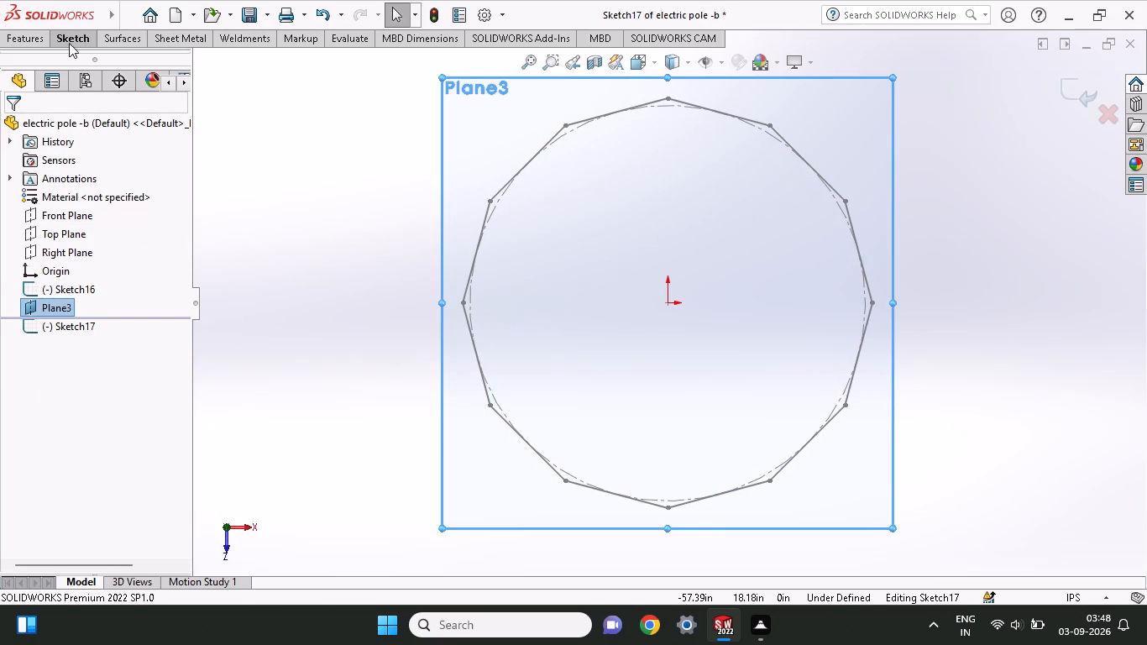
pyautogui.click(67, 39)
pyautogui.click(150, 109)
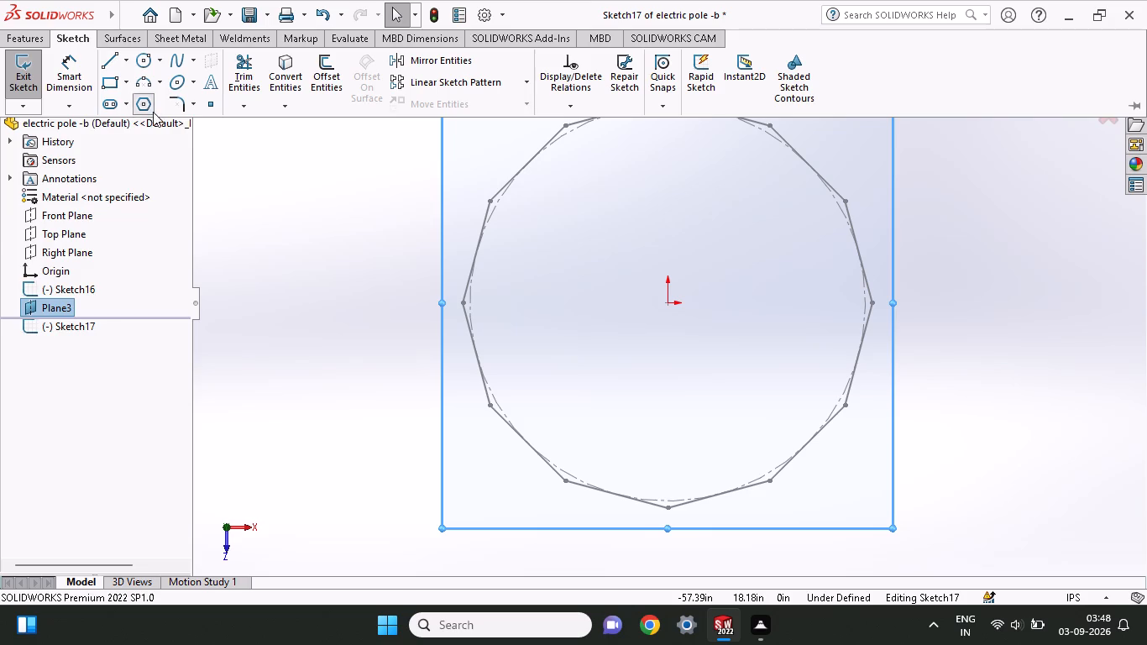
pyautogui.click(668, 303)
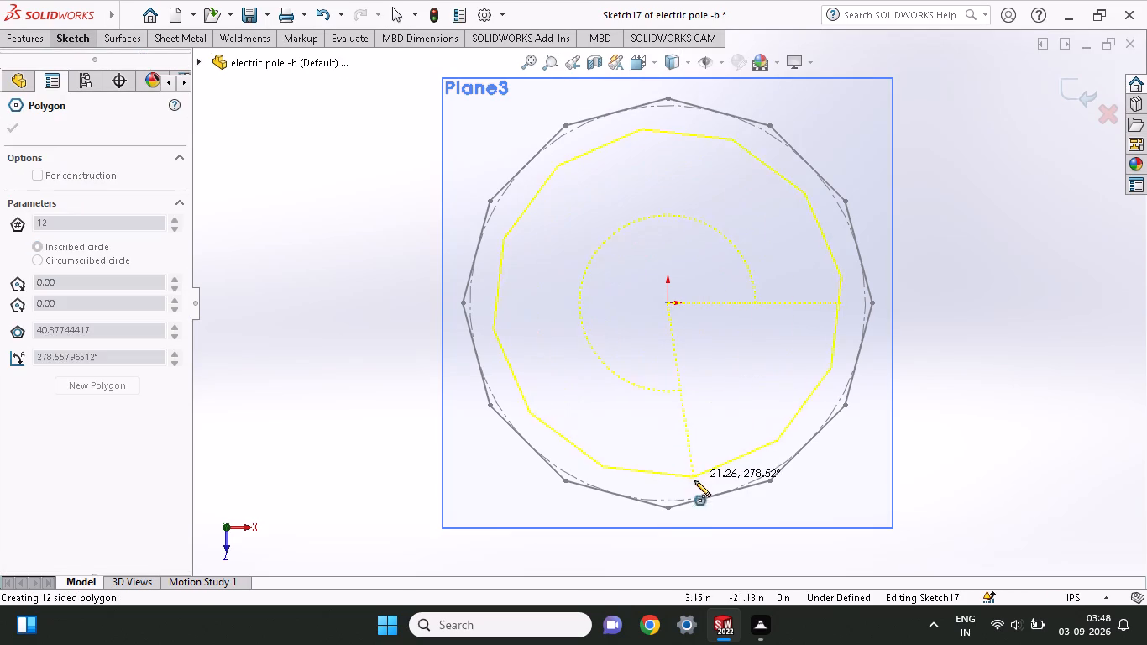
pyautogui.click(771, 480)
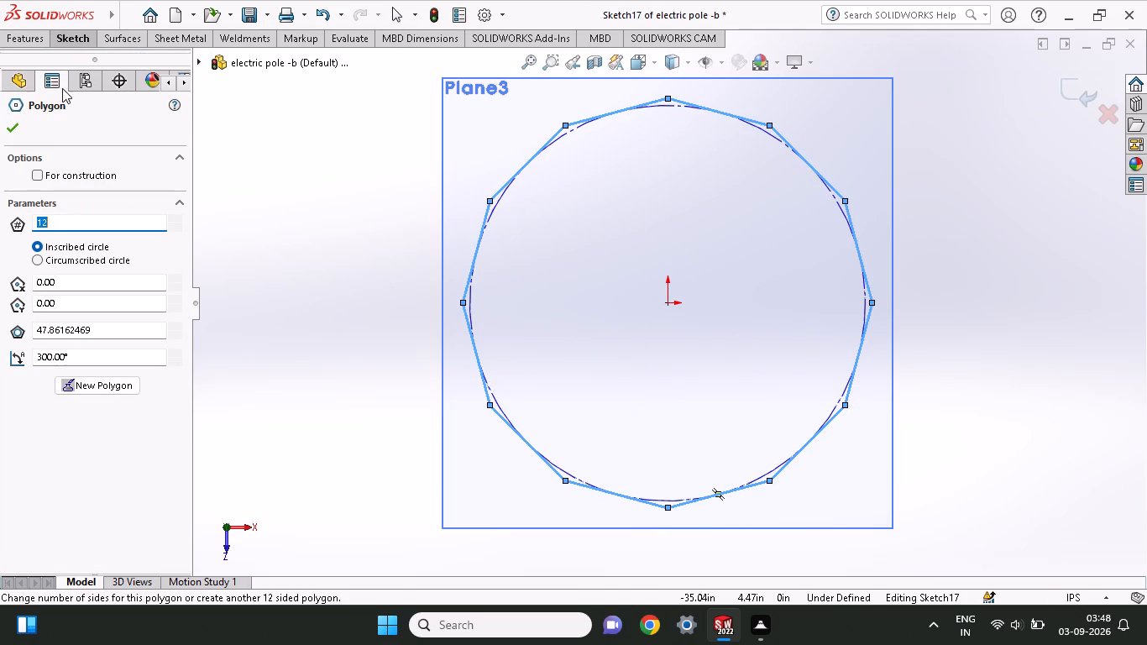
# Dimension the Plane3 polygon's horizontal width between its two opposite vertices at 36.50 in and close the sketch.
pyautogui.click(73, 34)
pyautogui.click(81, 83)
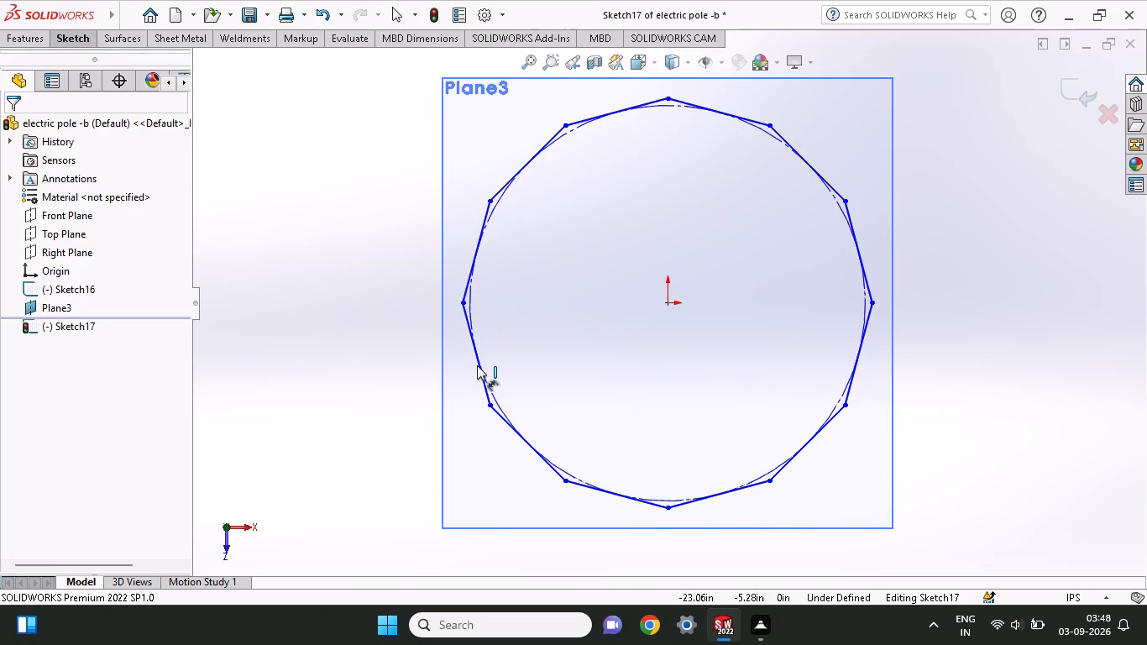
pyautogui.click(472, 285)
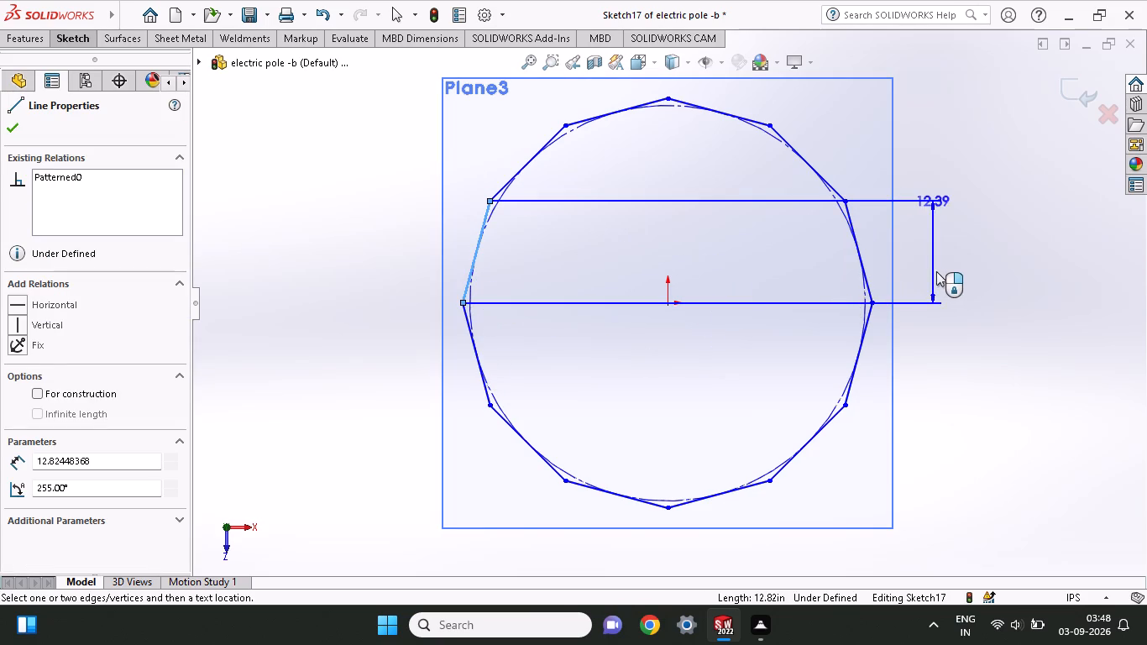
pyautogui.press('Escape')
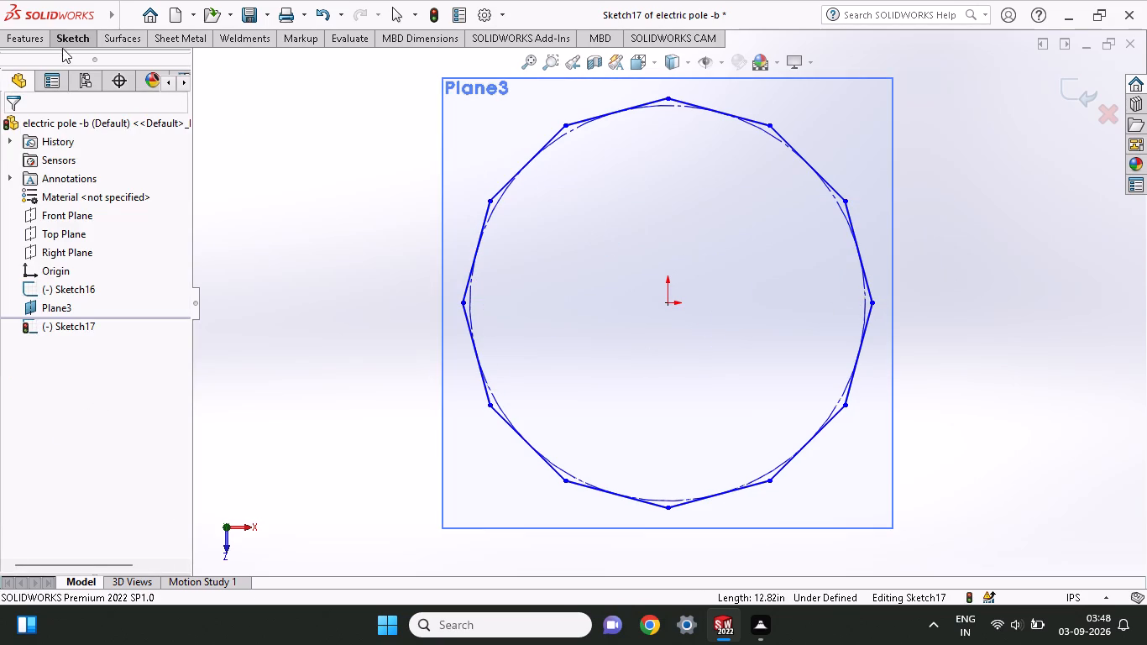
pyautogui.moveTo(248, 241); pyautogui.dragTo(296, 246, button='middle')
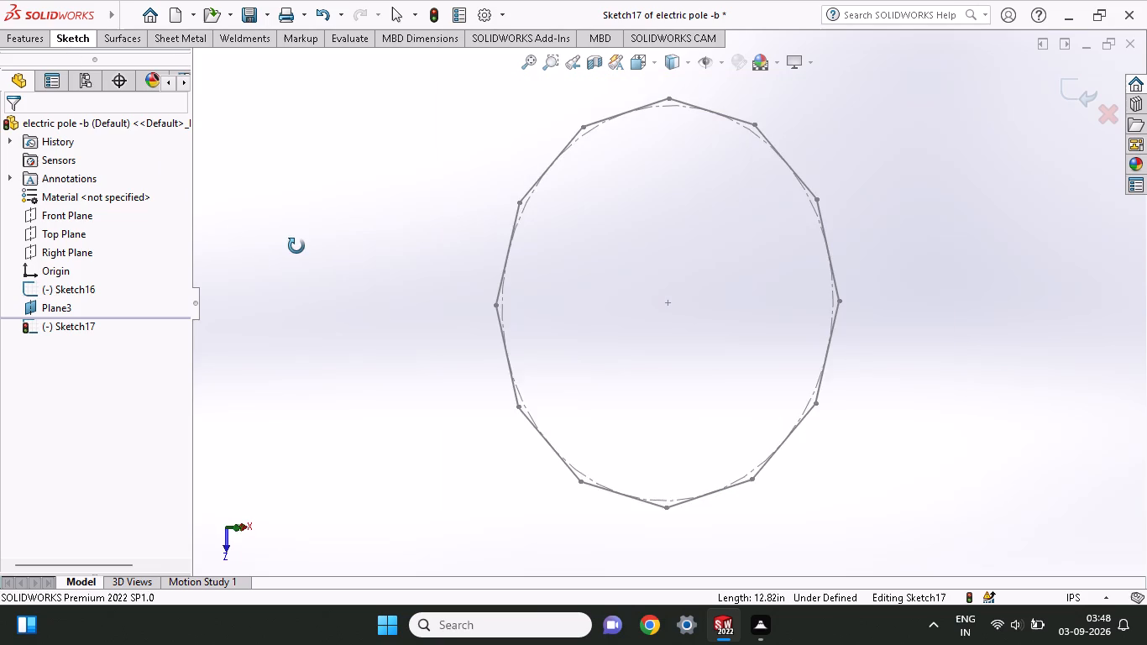
pyautogui.moveTo(296, 246); pyautogui.dragTo(273, 249, button='middle')
pyautogui.scroll(-1, 273, 249)
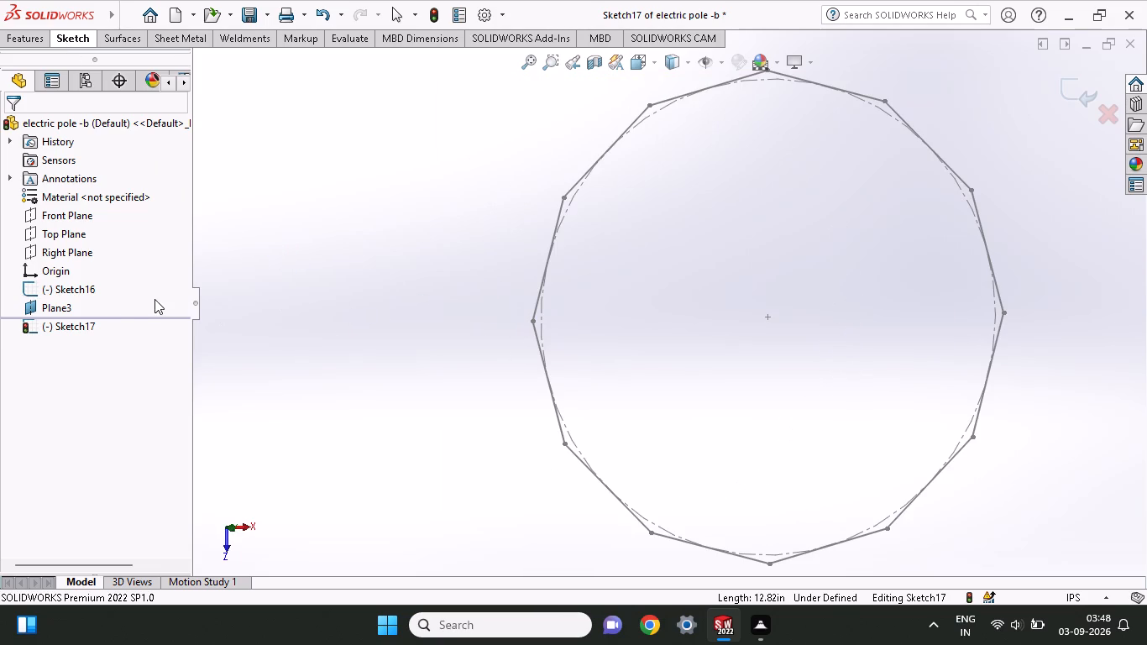
pyautogui.click(45, 294)
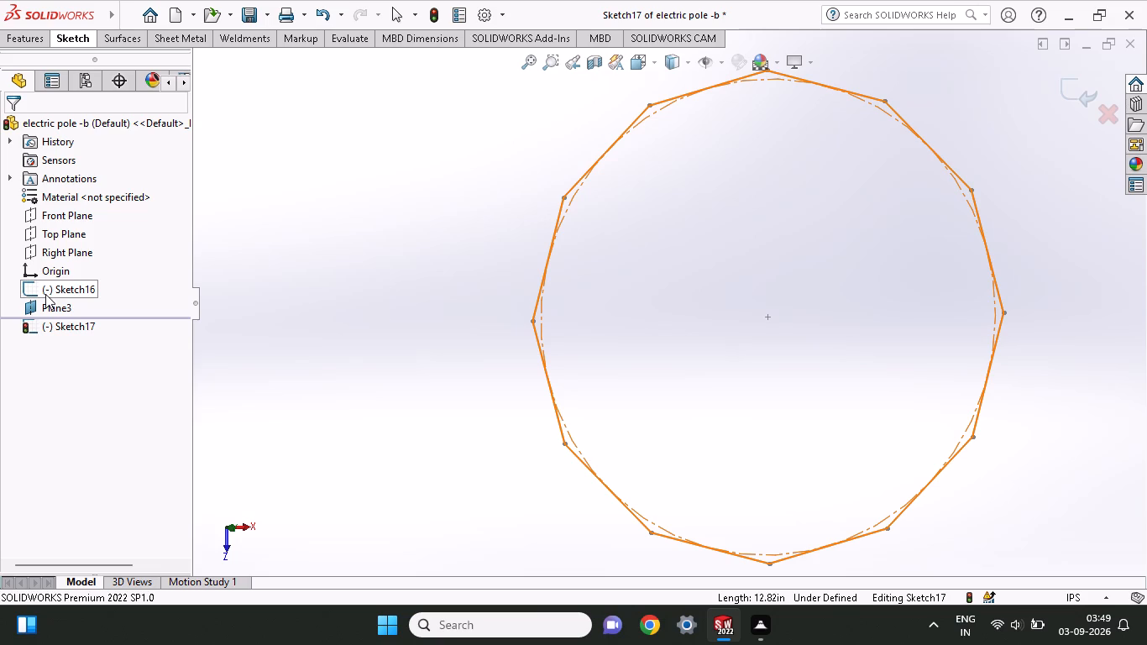
pyautogui.click(279, 334)
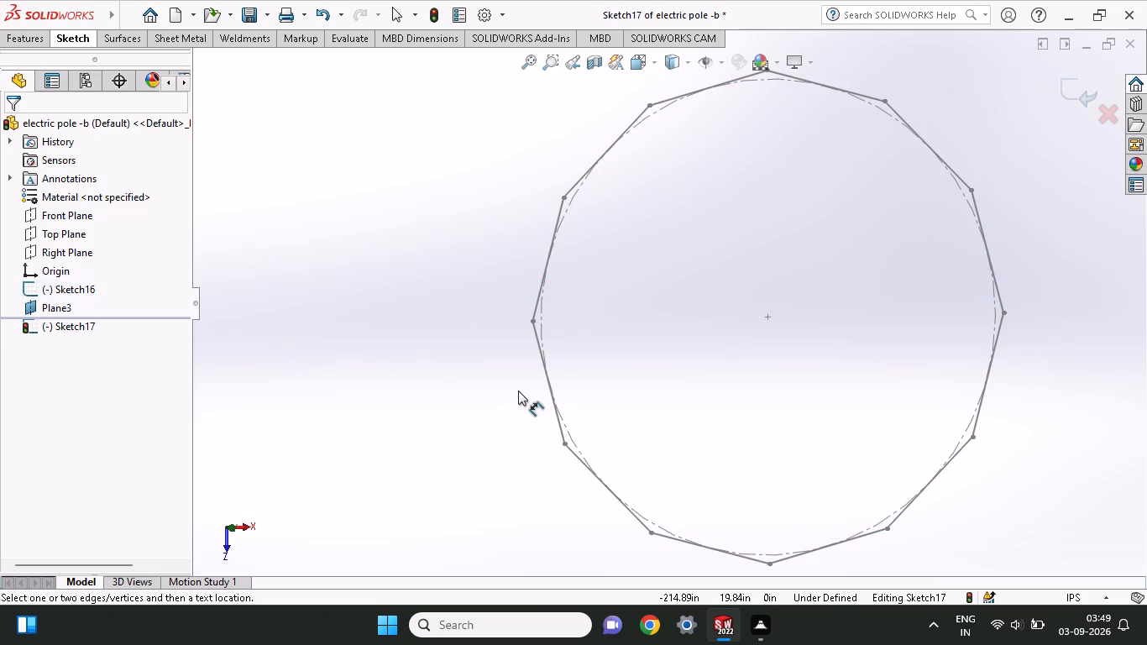
pyautogui.keyDown('ctrl'); pyautogui.scroll(2, 518, 391); pyautogui.keyUp('ctrl')
pyautogui.keyDown('ctrl'); pyautogui.scroll(-4, 518, 391); pyautogui.keyUp('ctrl')
pyautogui.keyDown('ctrl'); pyautogui.scroll(6, 664, 401); pyautogui.keyUp('ctrl')
pyautogui.keyDown('ctrl'); pyautogui.scroll(3, 825, 377); pyautogui.keyUp('ctrl')
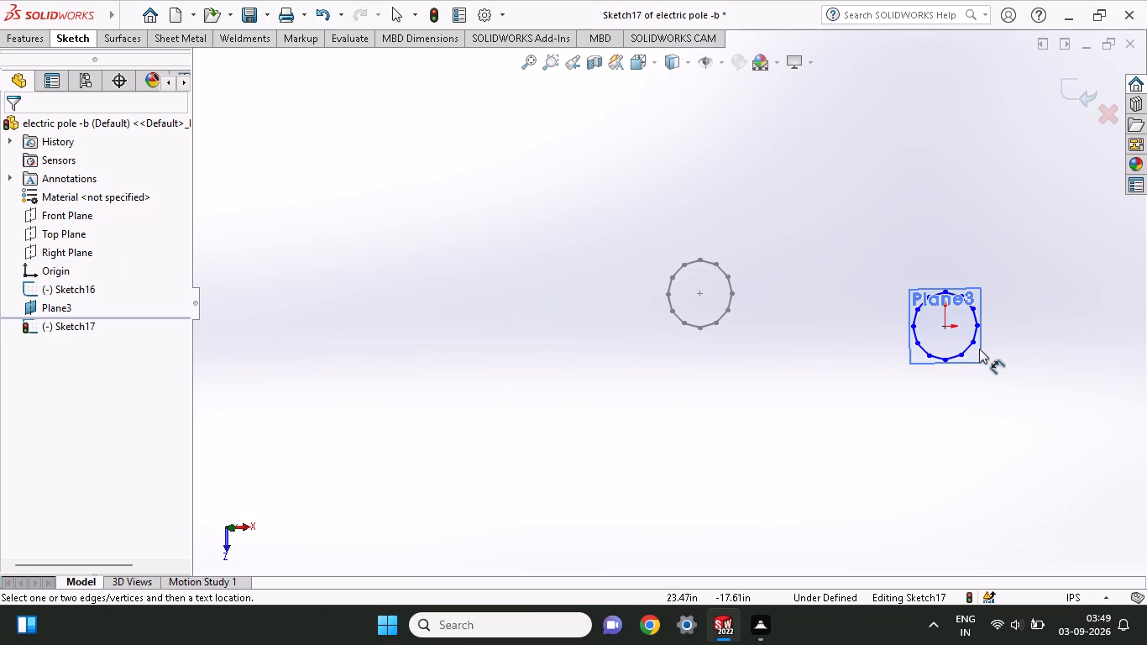
pyautogui.keyDown('ctrl'); pyautogui.scroll(-5, 977, 317); pyautogui.keyUp('ctrl')
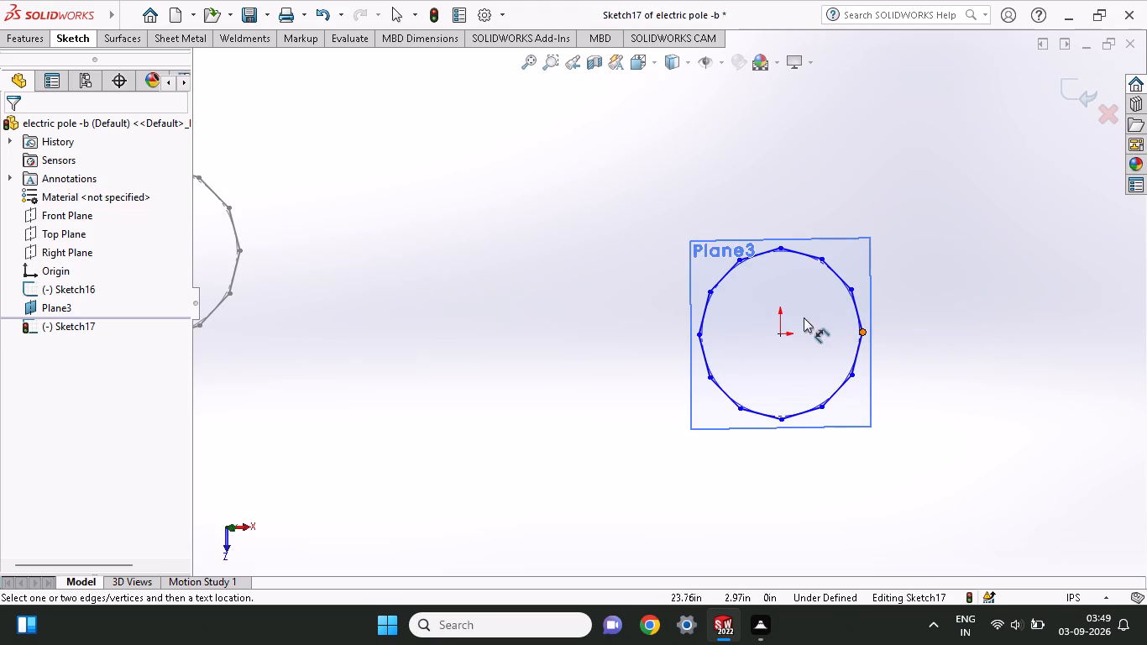
pyautogui.click(699, 335)
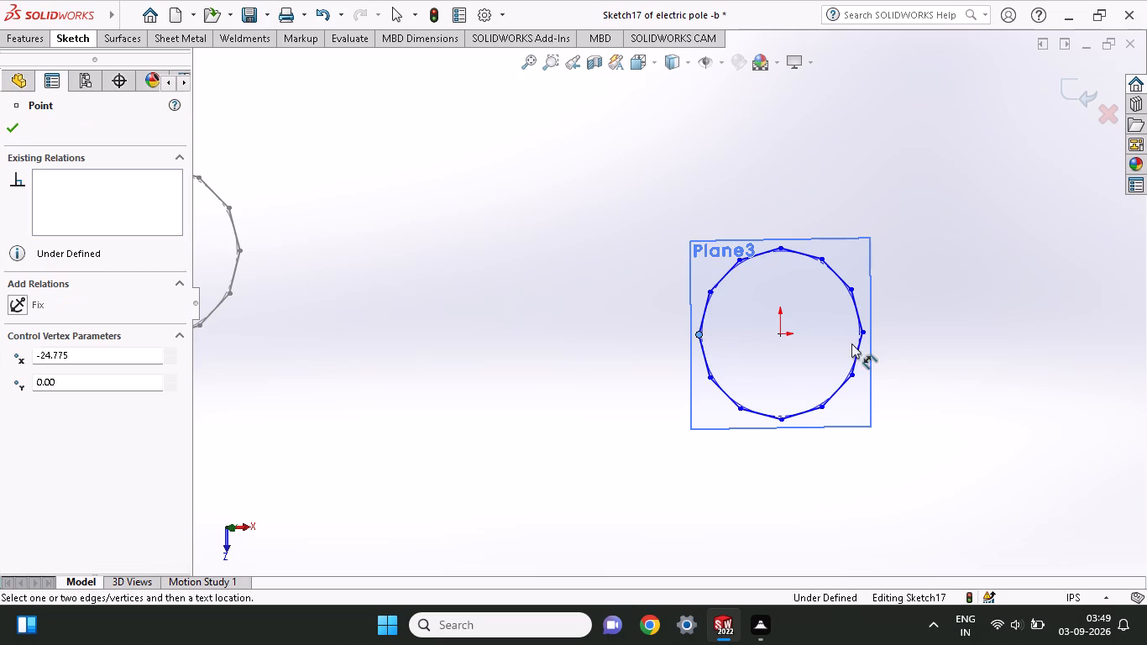
pyautogui.click(865, 334)
pyautogui.click(774, 446)
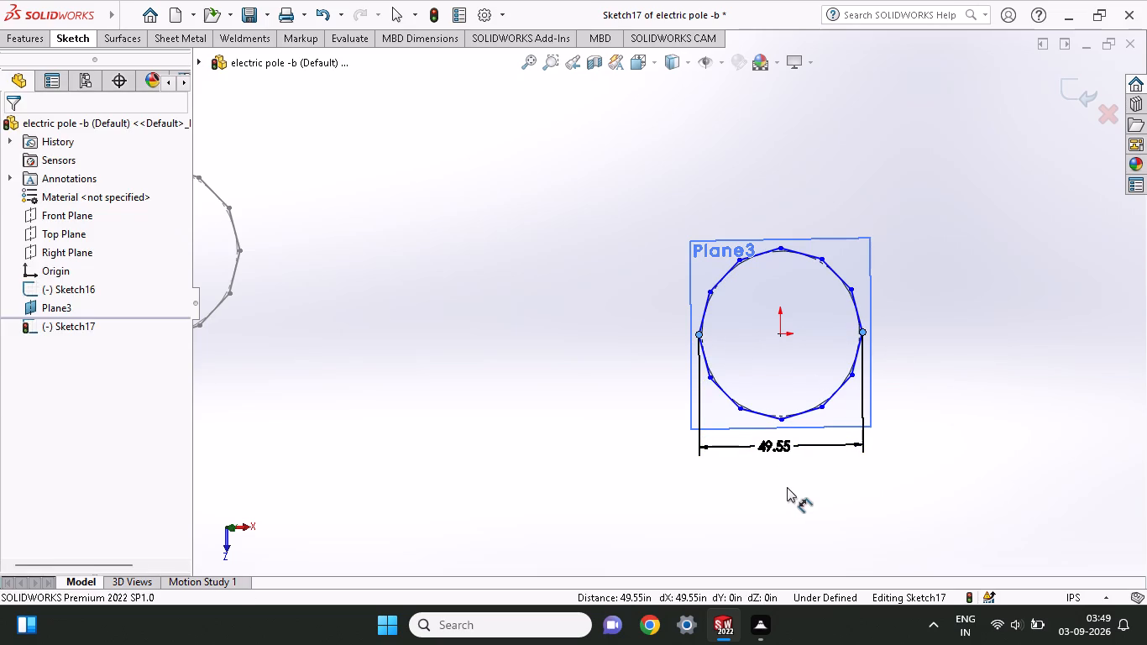
pyautogui.write('36.')
pyautogui.write('50')
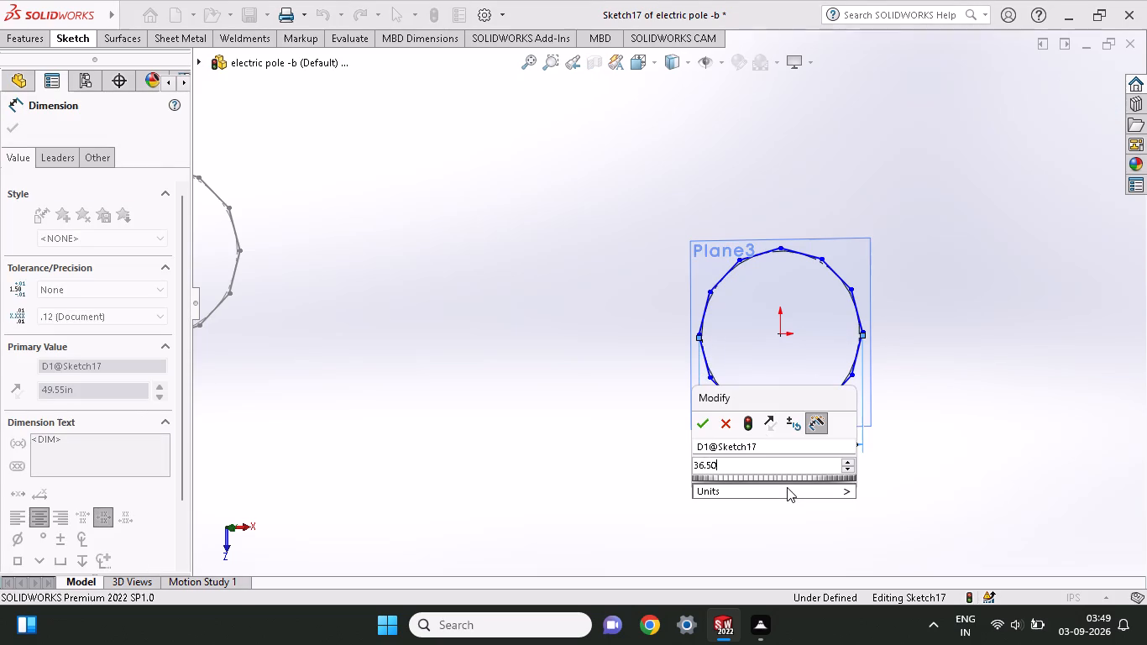
pyautogui.hotkey('shift', '"')
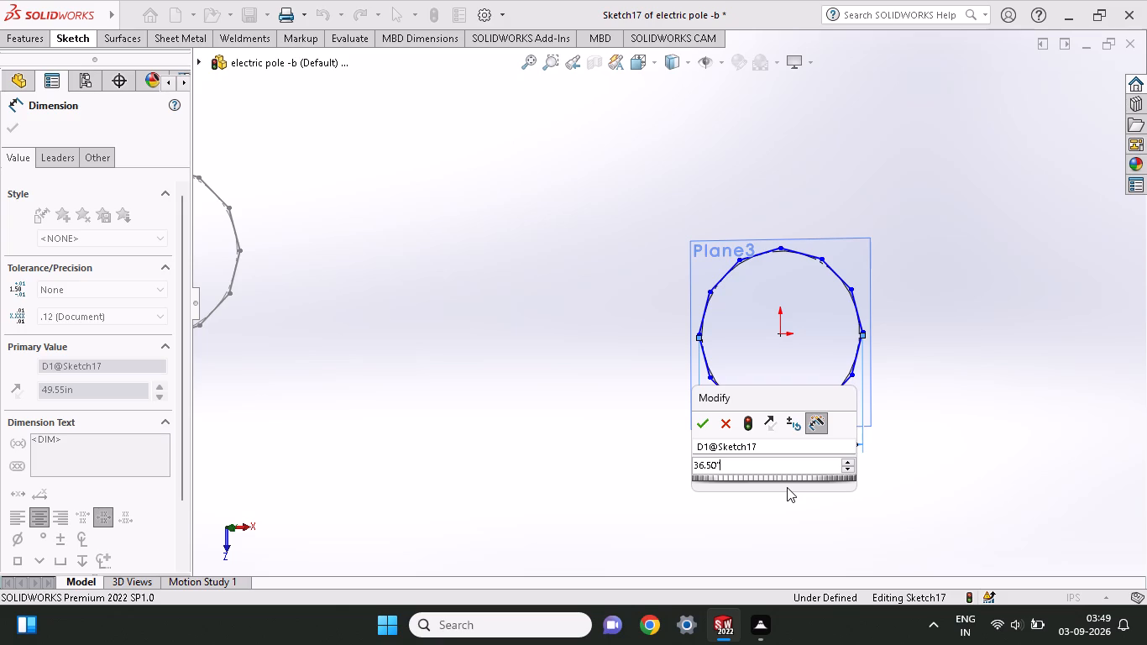
pyautogui.press('Return')
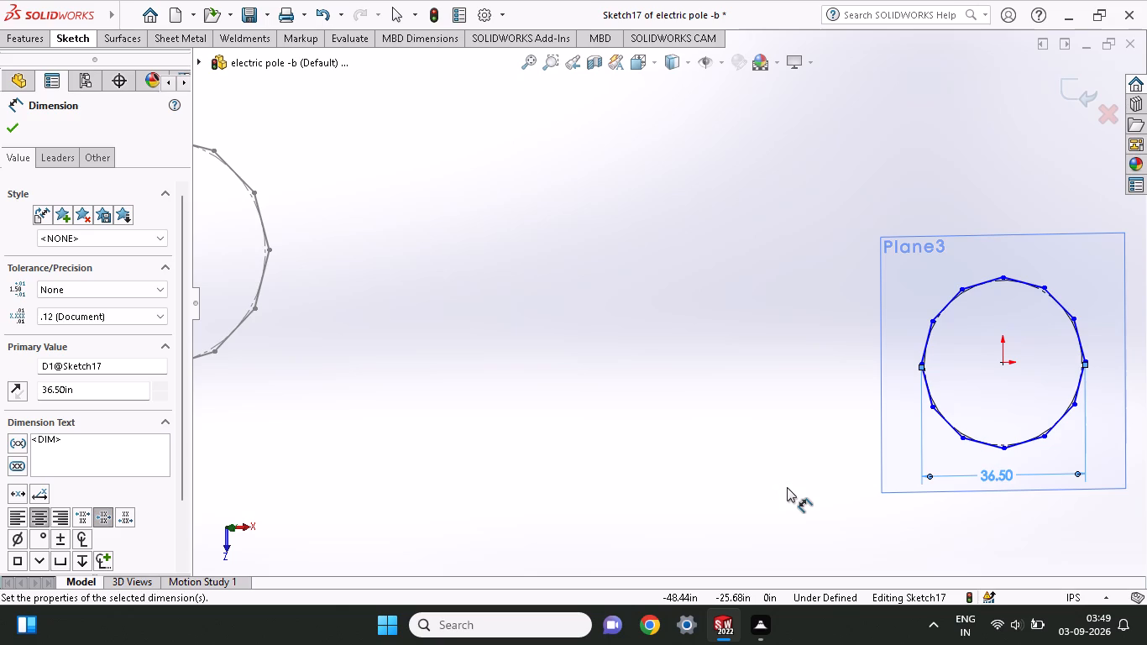
pyautogui.click(9, 126)
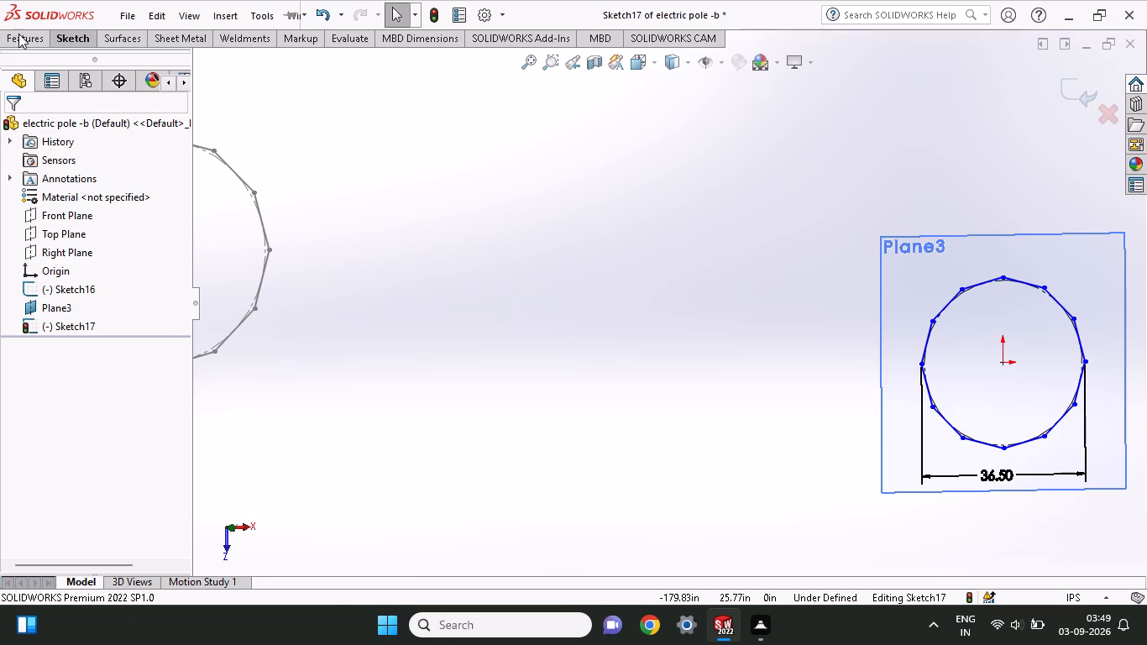
pyautogui.click(30, 101)
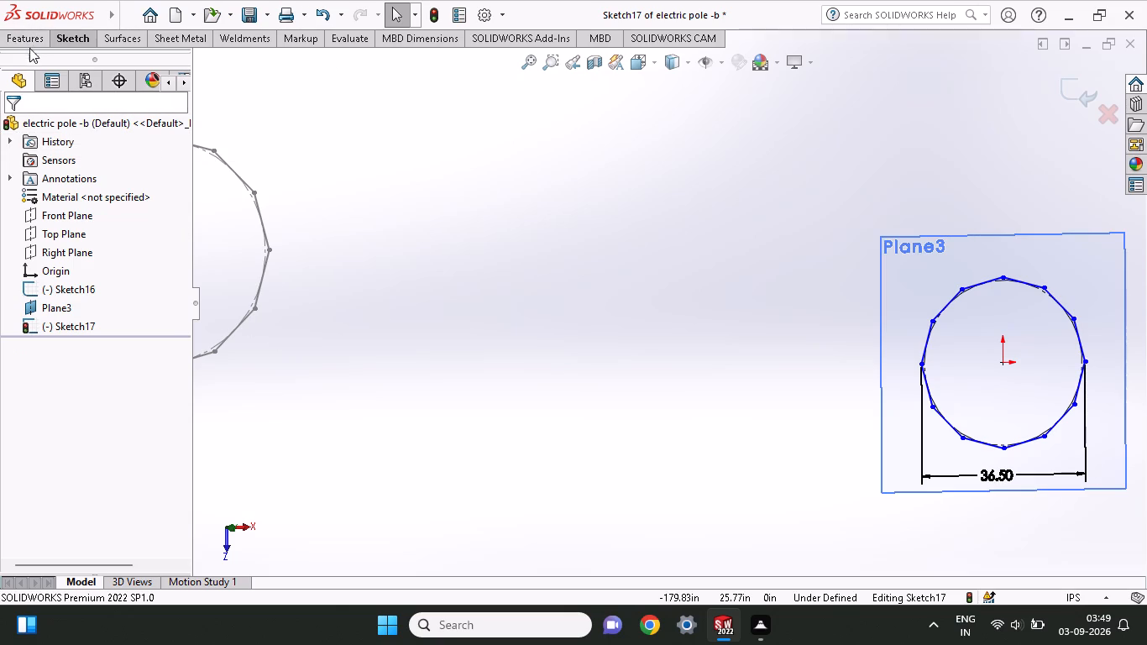
pyautogui.click(31, 41)
pyautogui.rightClick(372, 220)
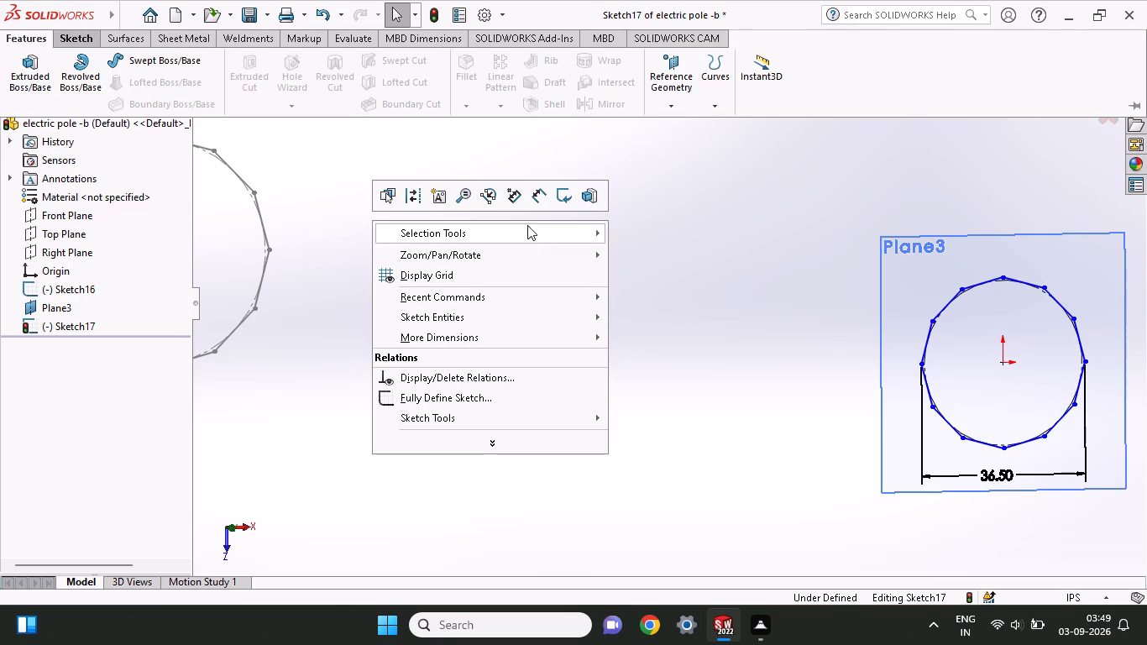
pyautogui.click(558, 193)
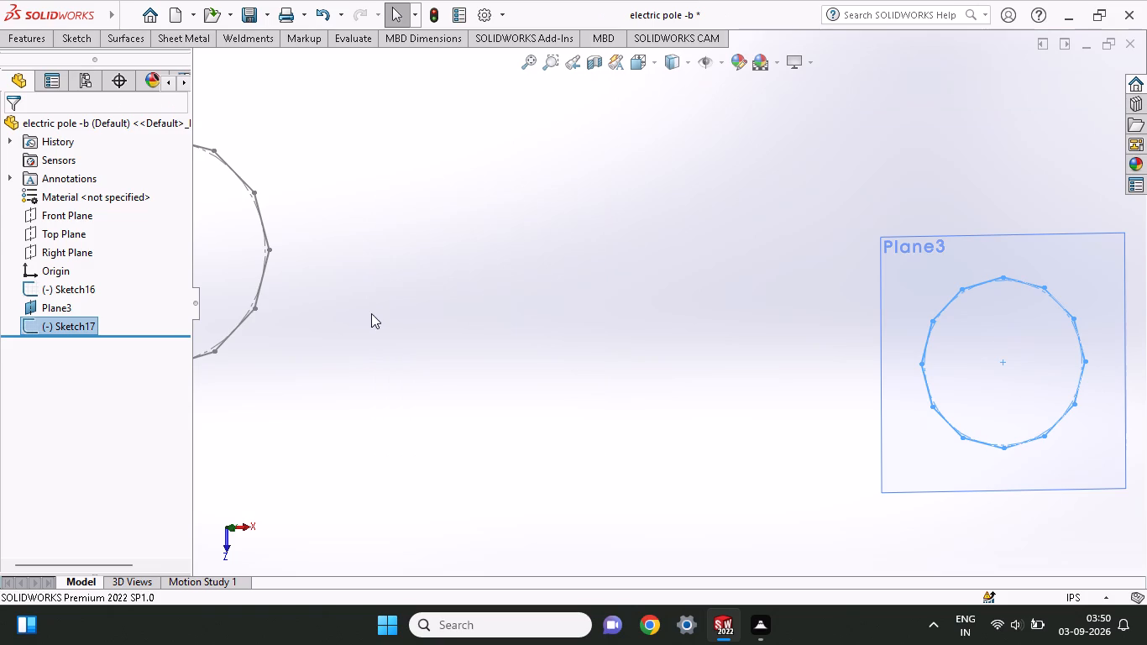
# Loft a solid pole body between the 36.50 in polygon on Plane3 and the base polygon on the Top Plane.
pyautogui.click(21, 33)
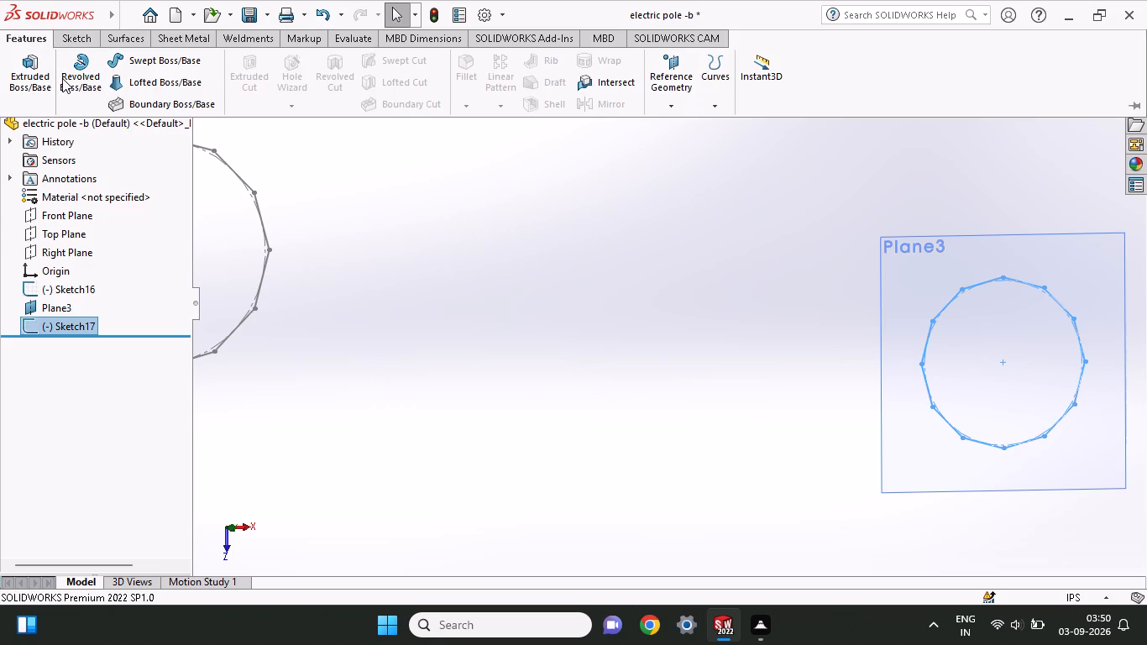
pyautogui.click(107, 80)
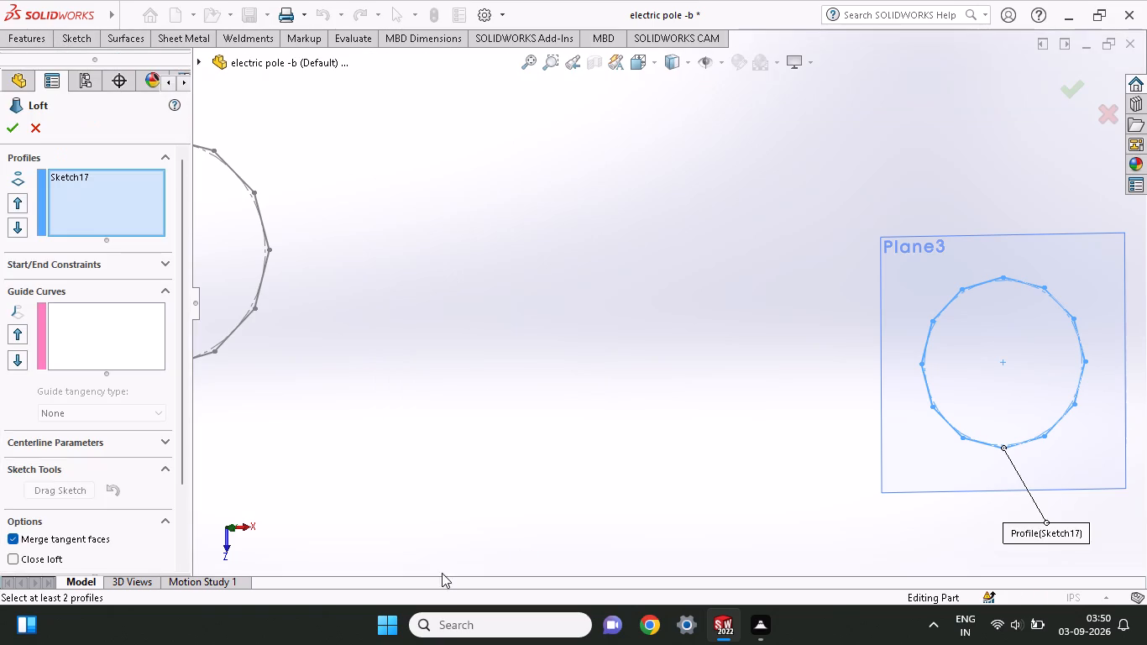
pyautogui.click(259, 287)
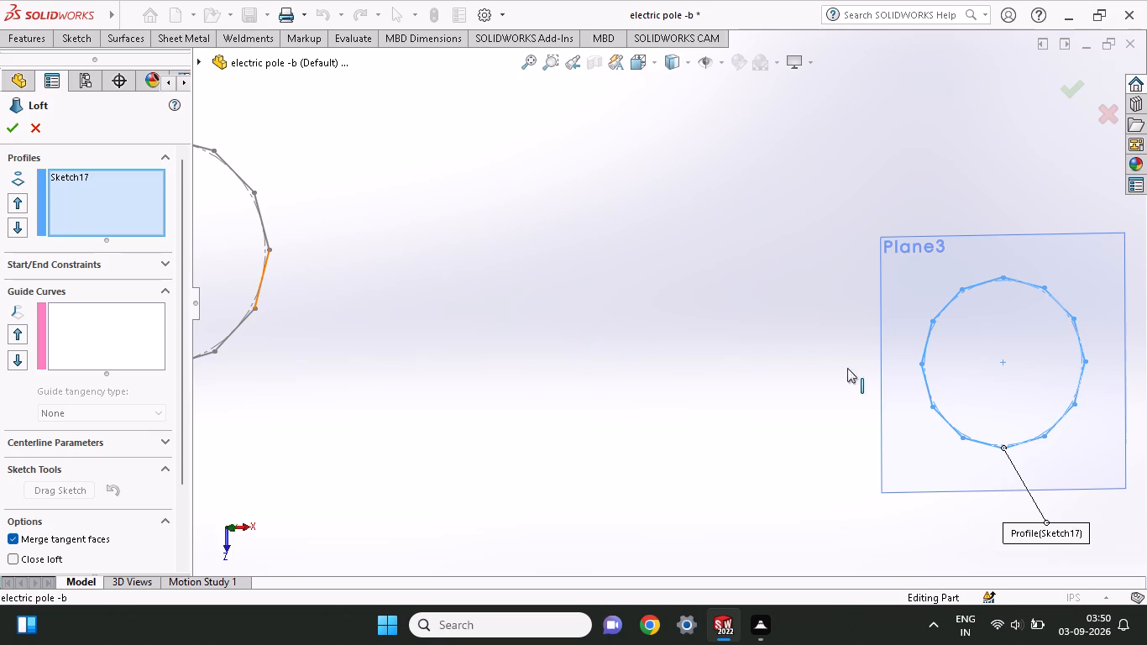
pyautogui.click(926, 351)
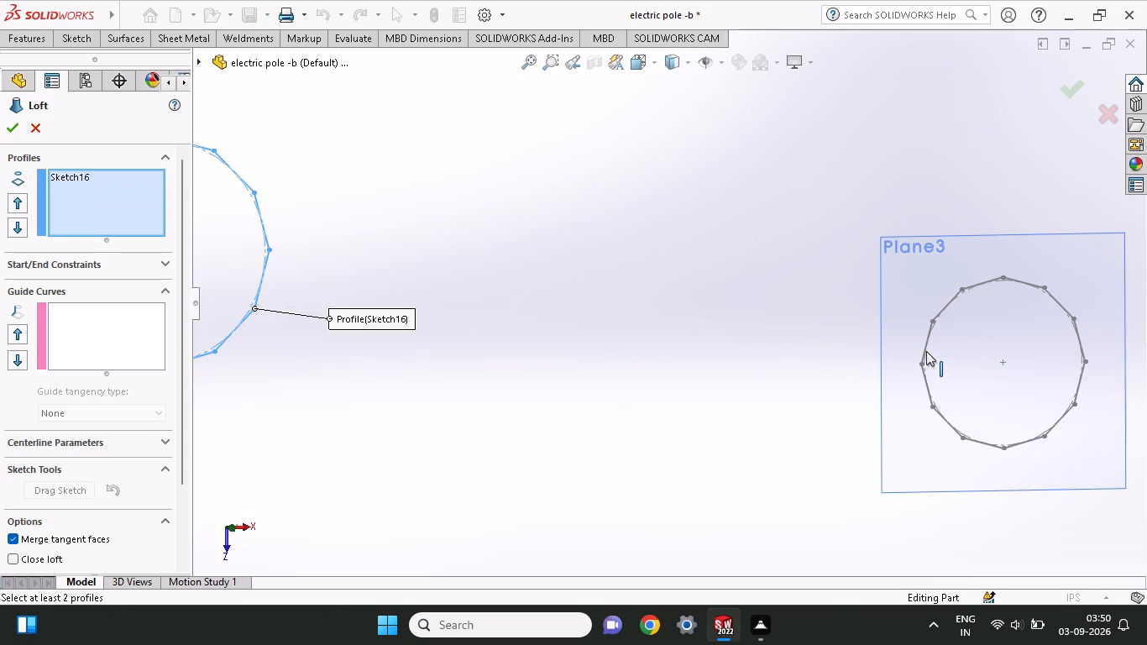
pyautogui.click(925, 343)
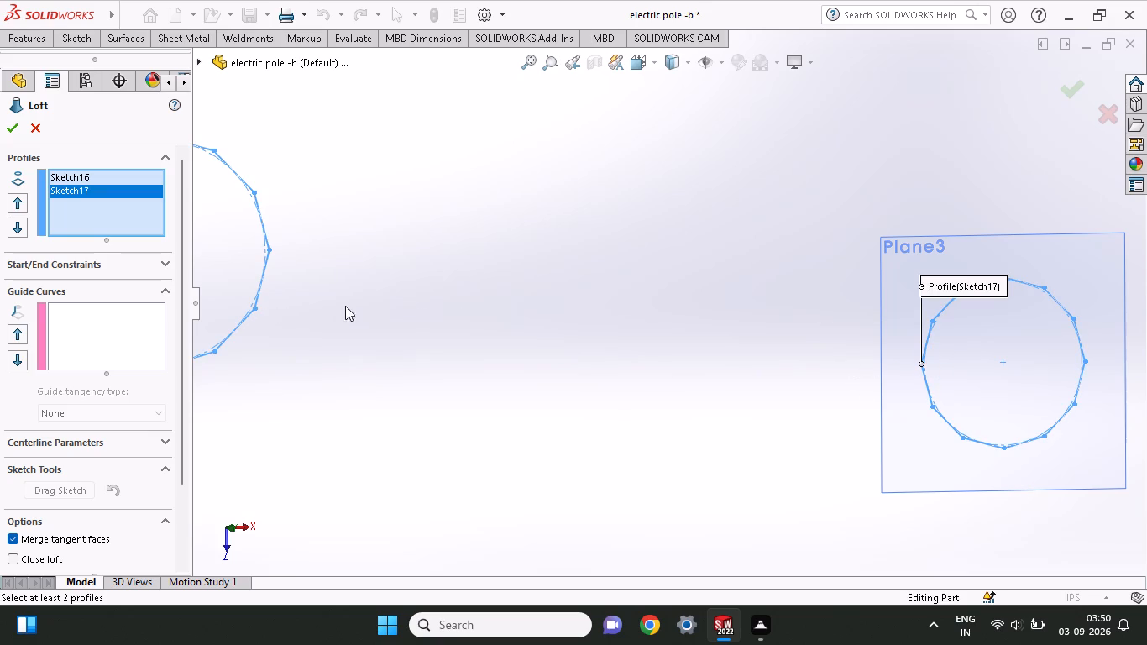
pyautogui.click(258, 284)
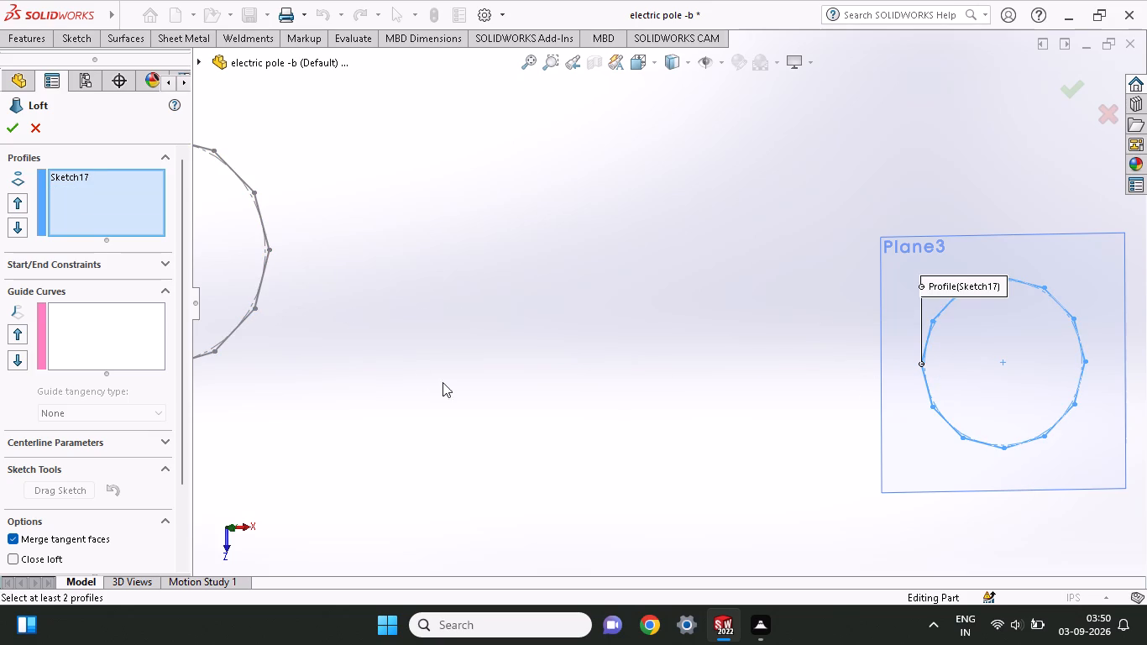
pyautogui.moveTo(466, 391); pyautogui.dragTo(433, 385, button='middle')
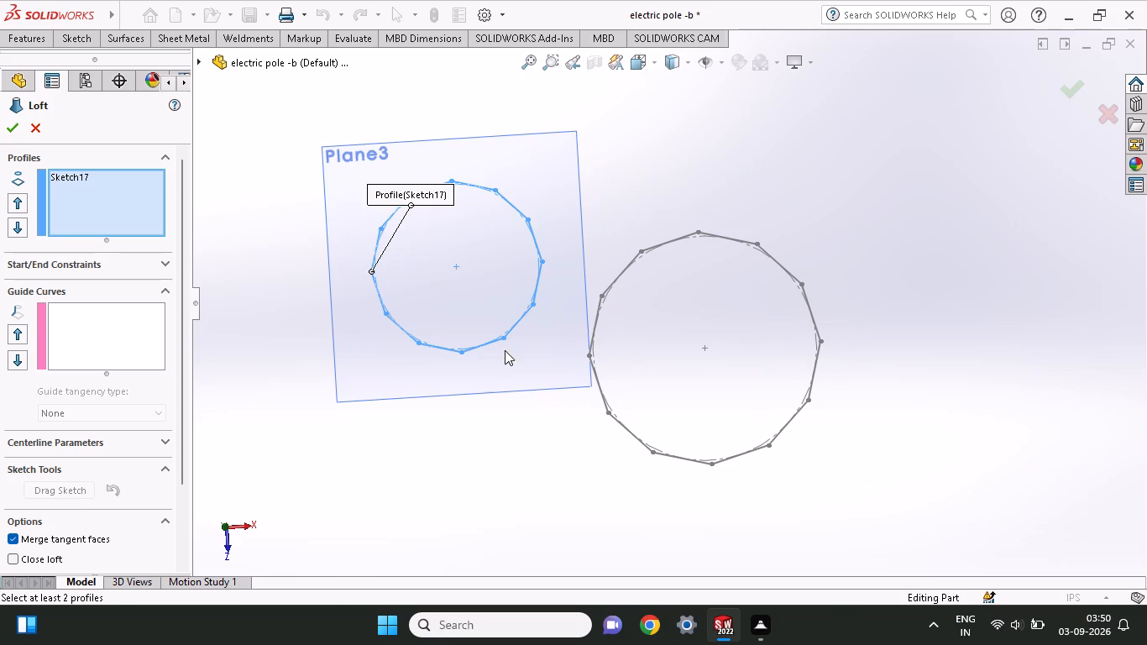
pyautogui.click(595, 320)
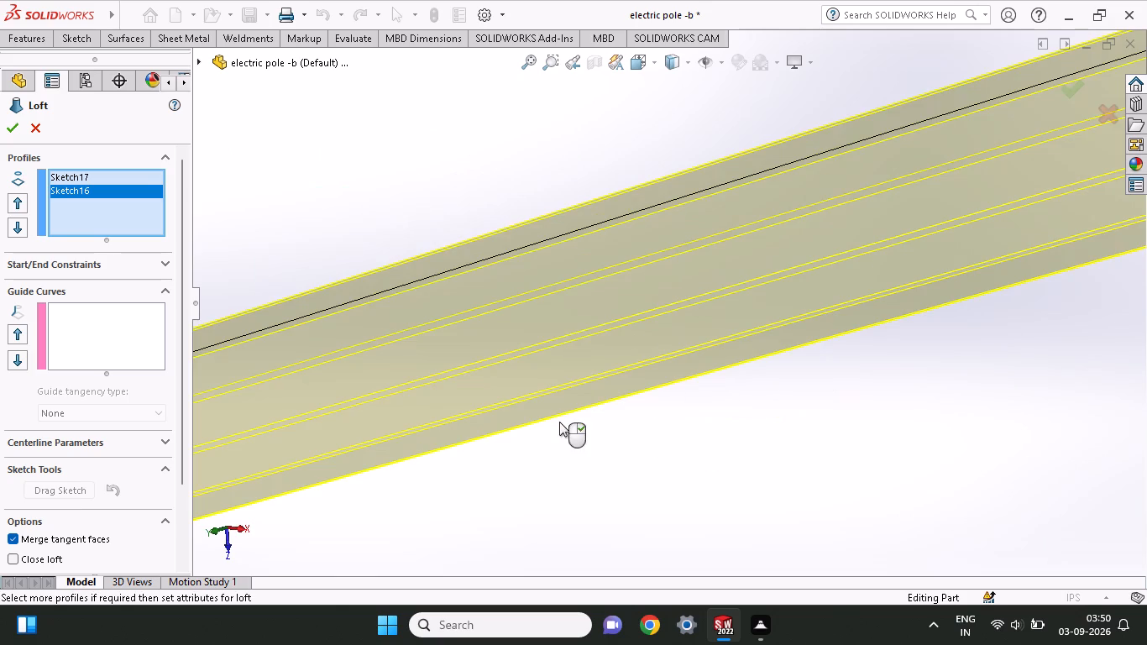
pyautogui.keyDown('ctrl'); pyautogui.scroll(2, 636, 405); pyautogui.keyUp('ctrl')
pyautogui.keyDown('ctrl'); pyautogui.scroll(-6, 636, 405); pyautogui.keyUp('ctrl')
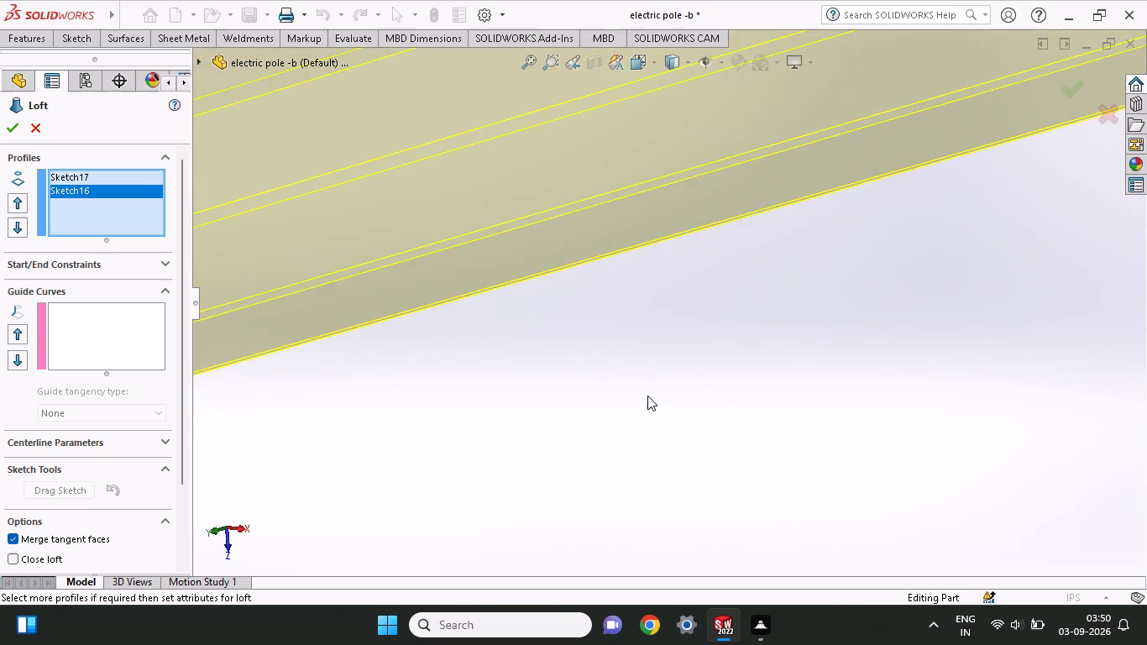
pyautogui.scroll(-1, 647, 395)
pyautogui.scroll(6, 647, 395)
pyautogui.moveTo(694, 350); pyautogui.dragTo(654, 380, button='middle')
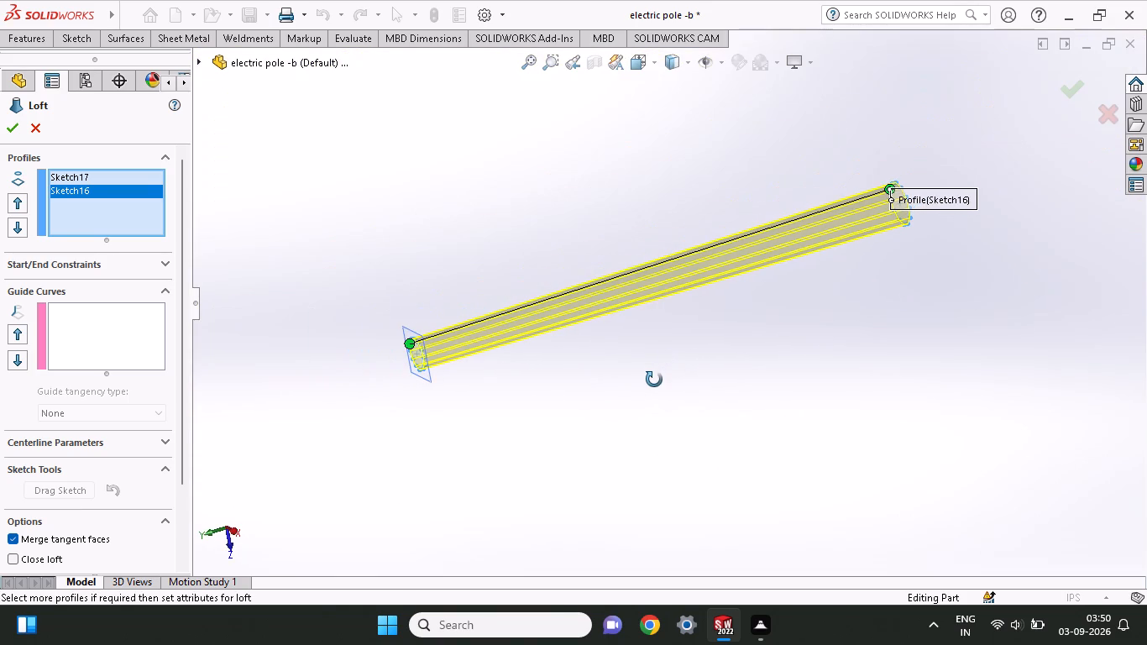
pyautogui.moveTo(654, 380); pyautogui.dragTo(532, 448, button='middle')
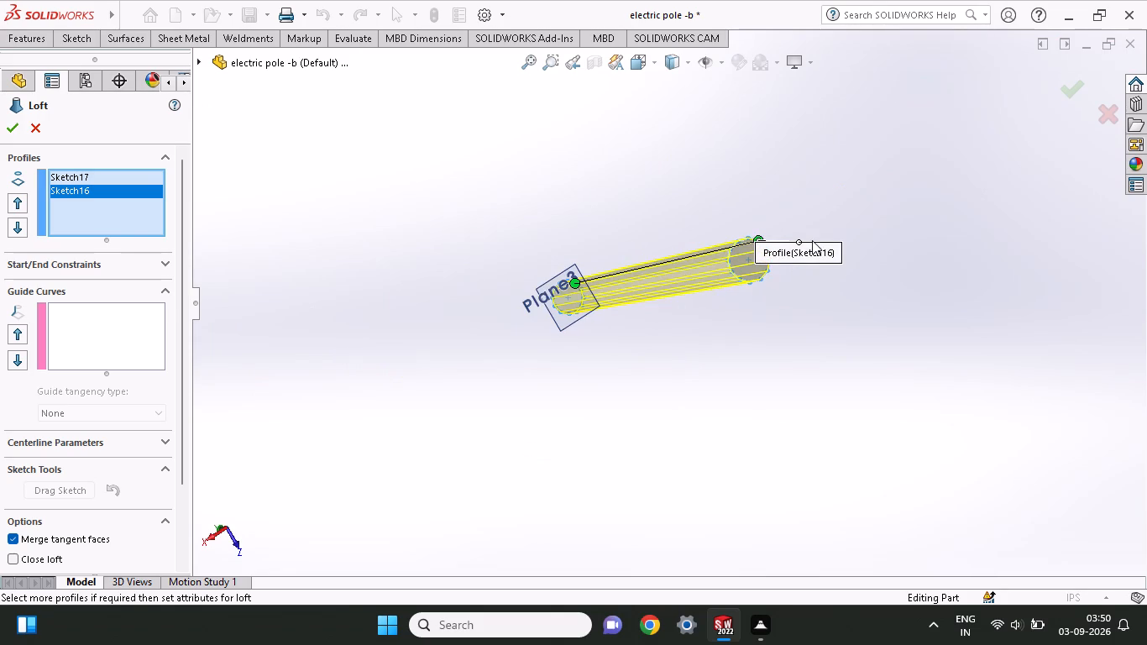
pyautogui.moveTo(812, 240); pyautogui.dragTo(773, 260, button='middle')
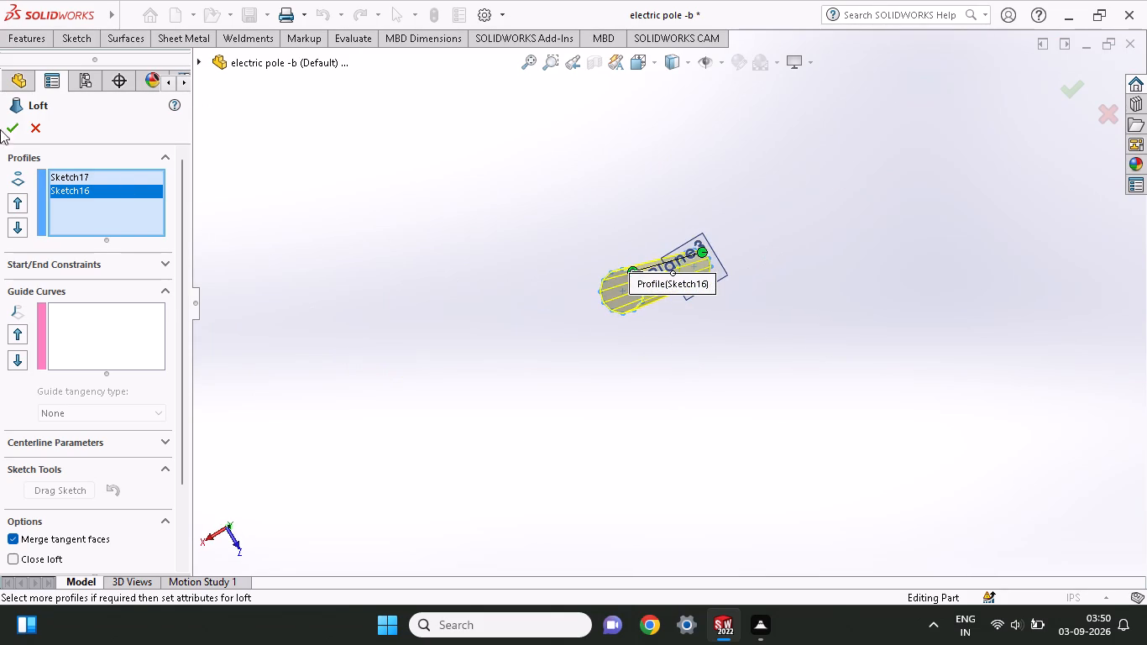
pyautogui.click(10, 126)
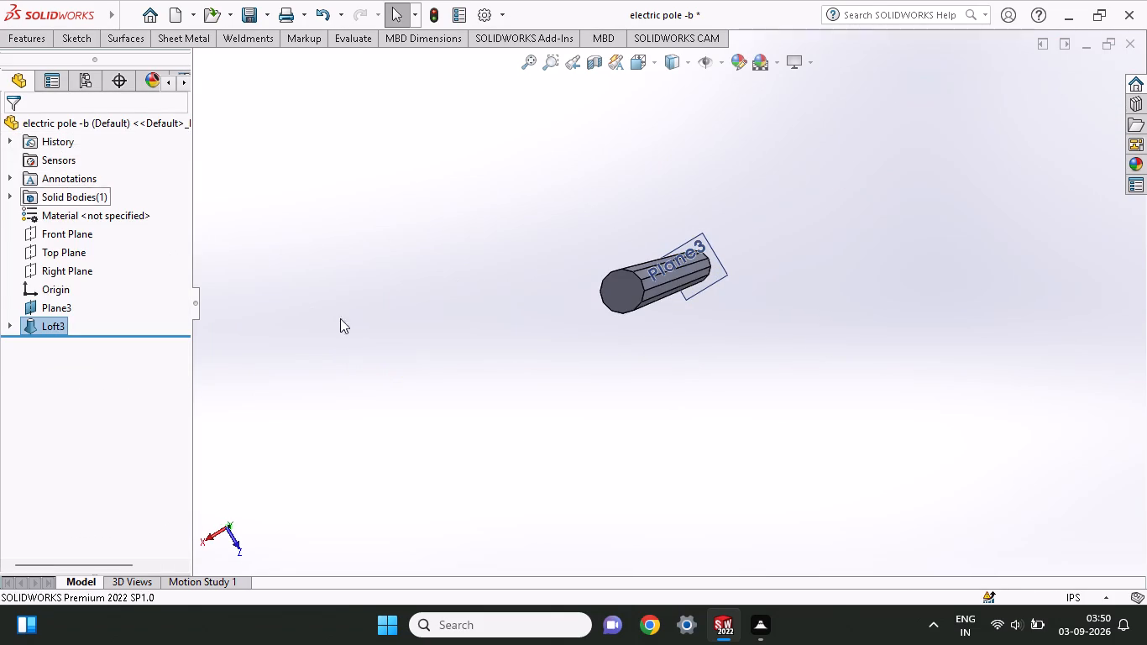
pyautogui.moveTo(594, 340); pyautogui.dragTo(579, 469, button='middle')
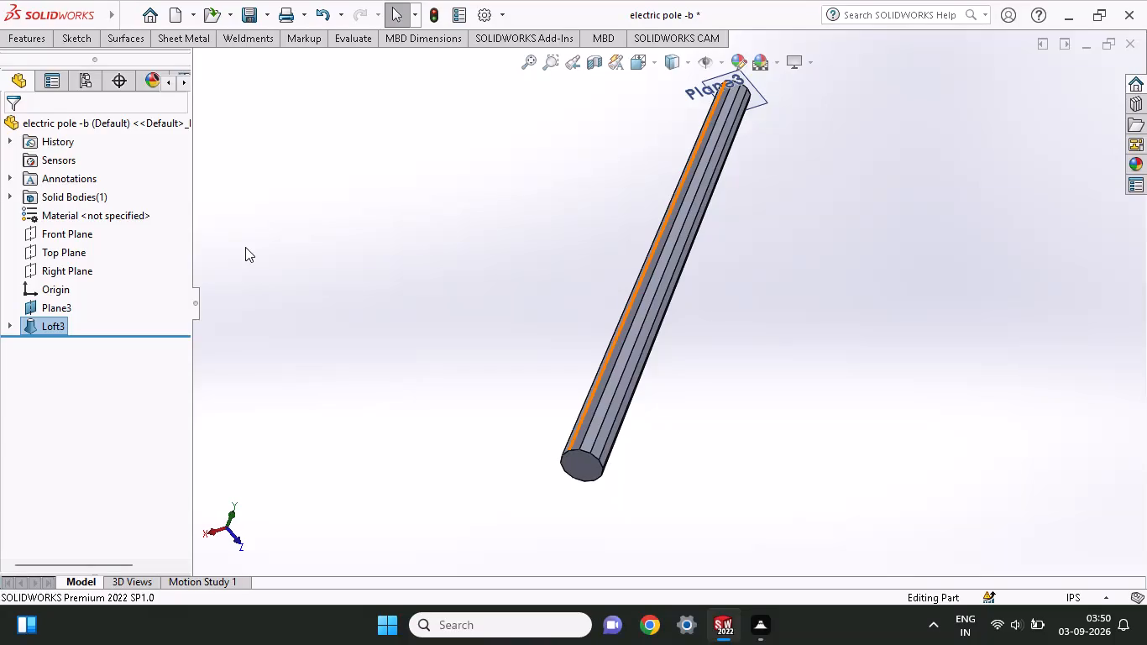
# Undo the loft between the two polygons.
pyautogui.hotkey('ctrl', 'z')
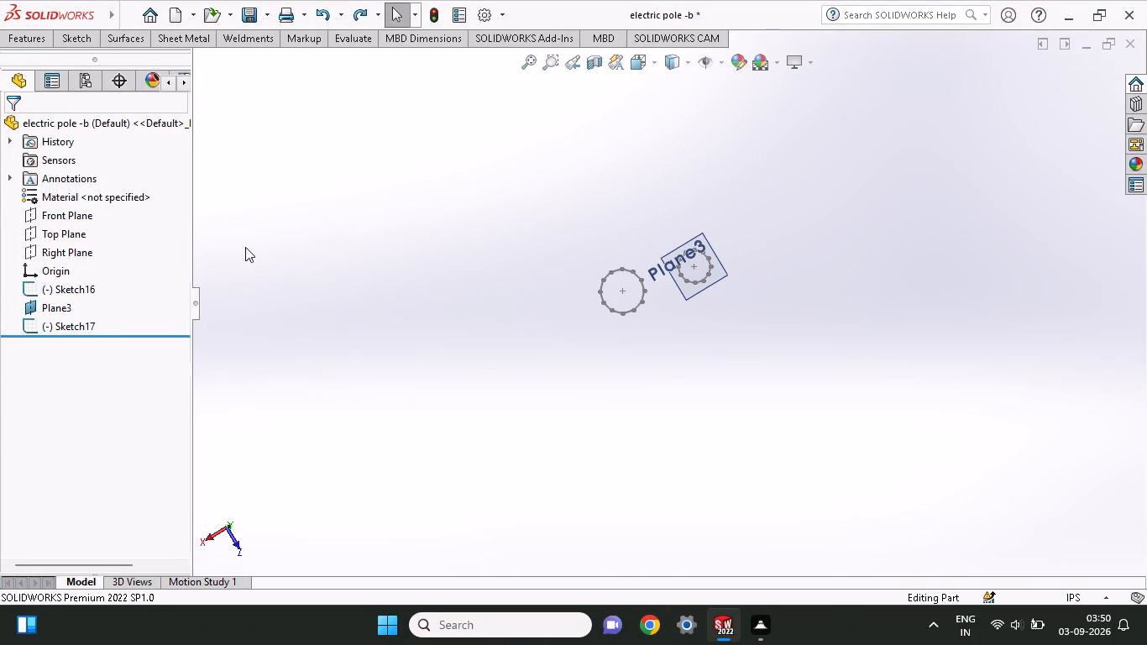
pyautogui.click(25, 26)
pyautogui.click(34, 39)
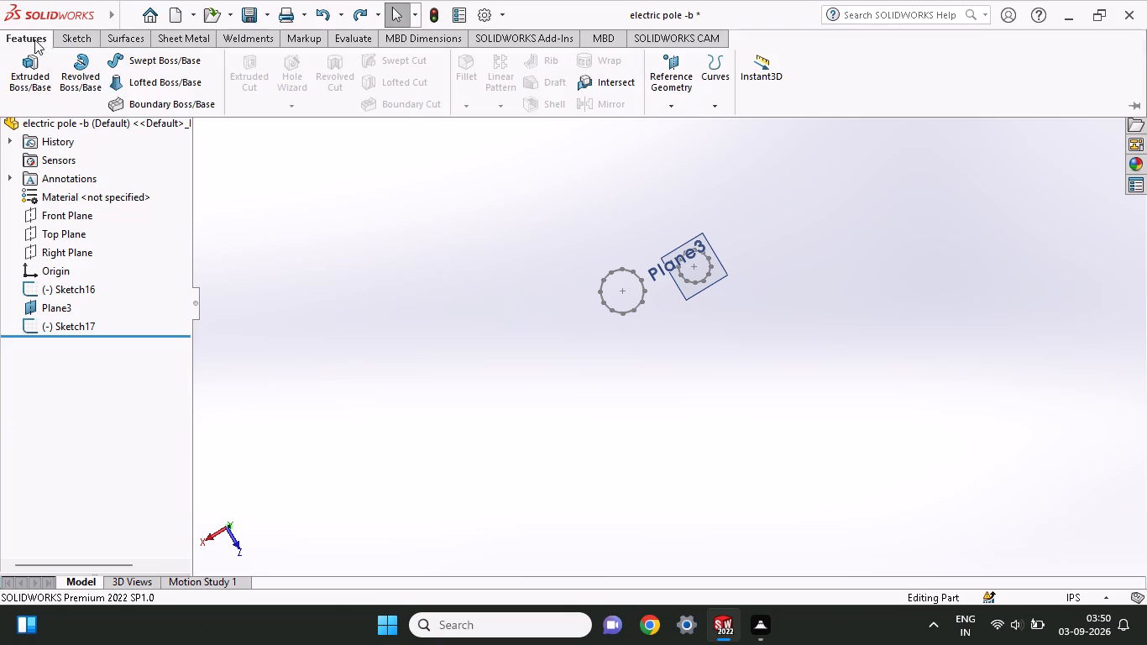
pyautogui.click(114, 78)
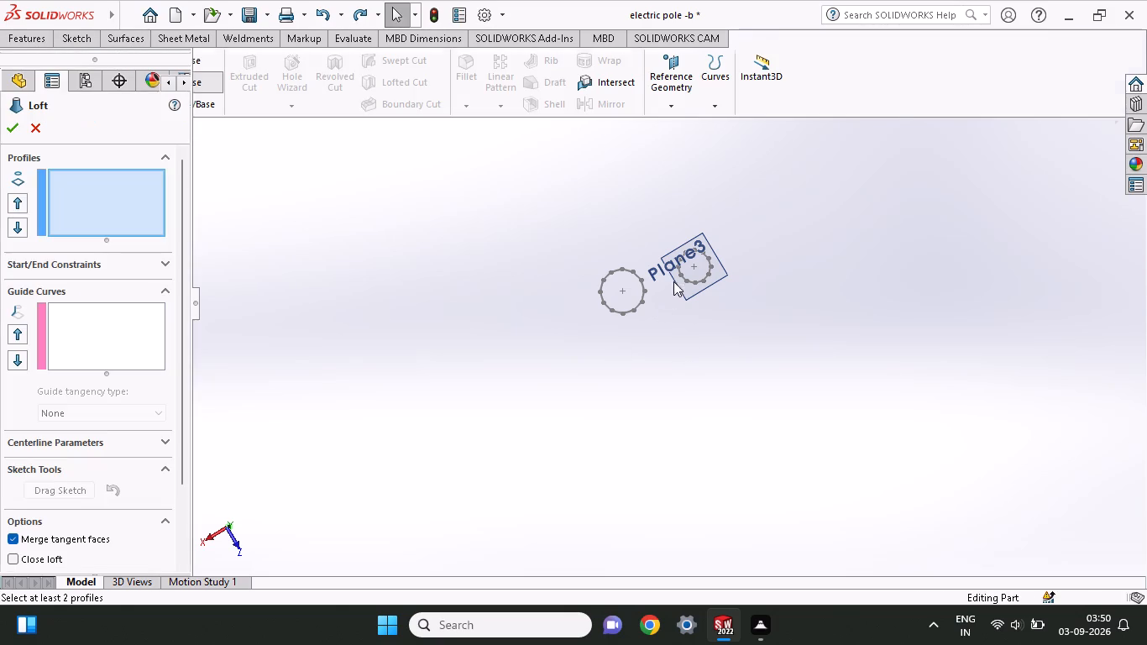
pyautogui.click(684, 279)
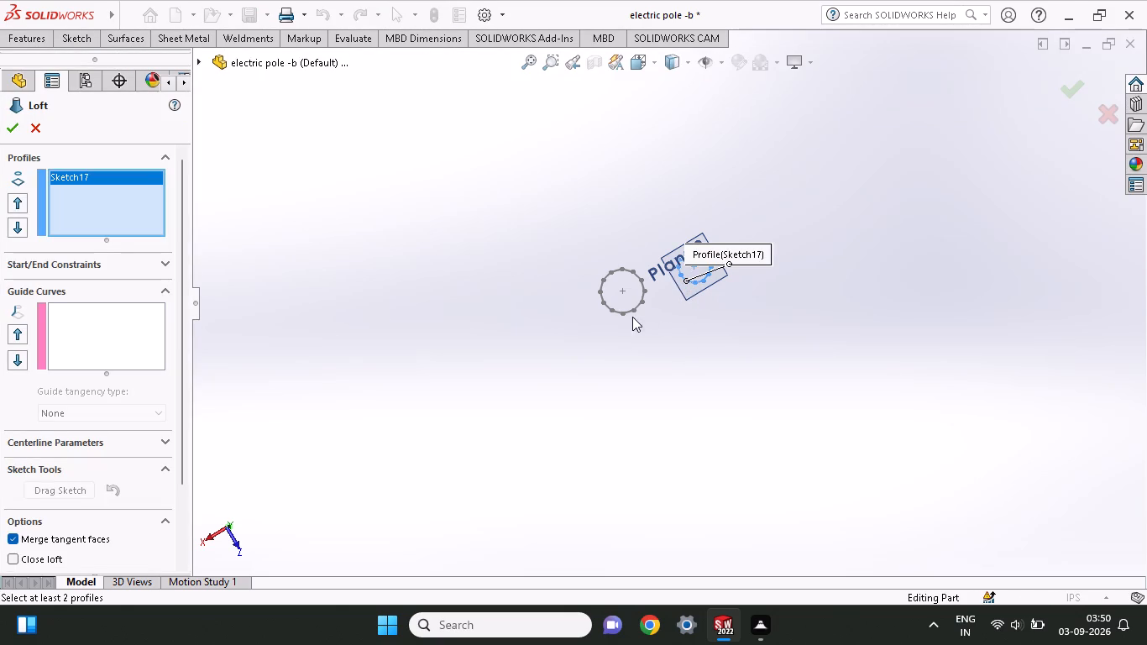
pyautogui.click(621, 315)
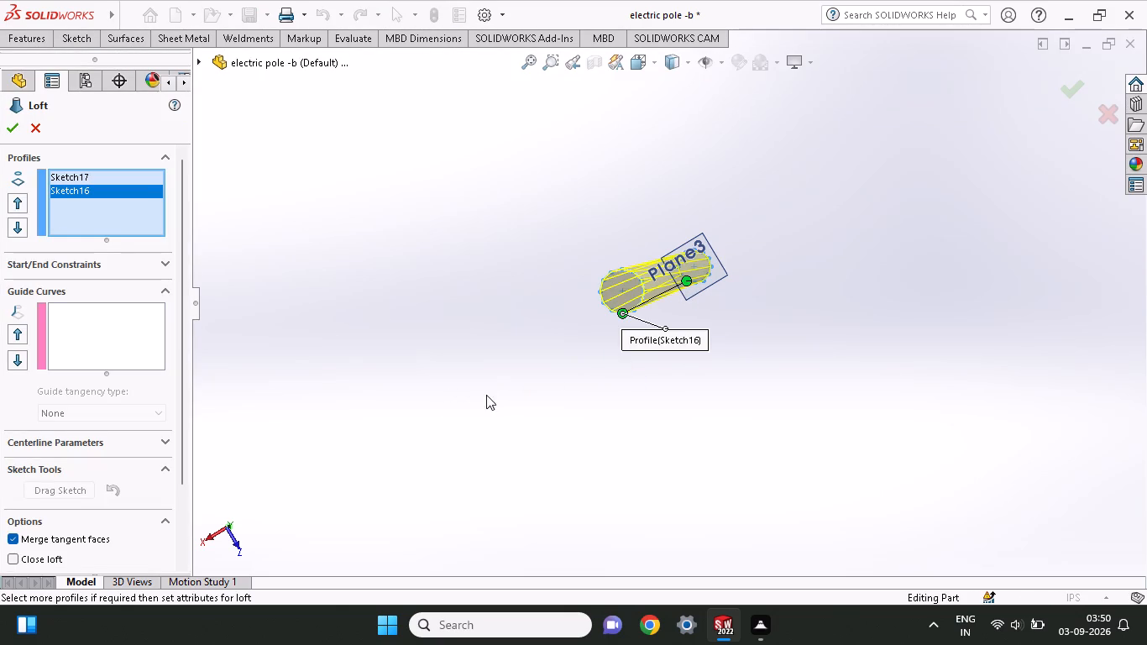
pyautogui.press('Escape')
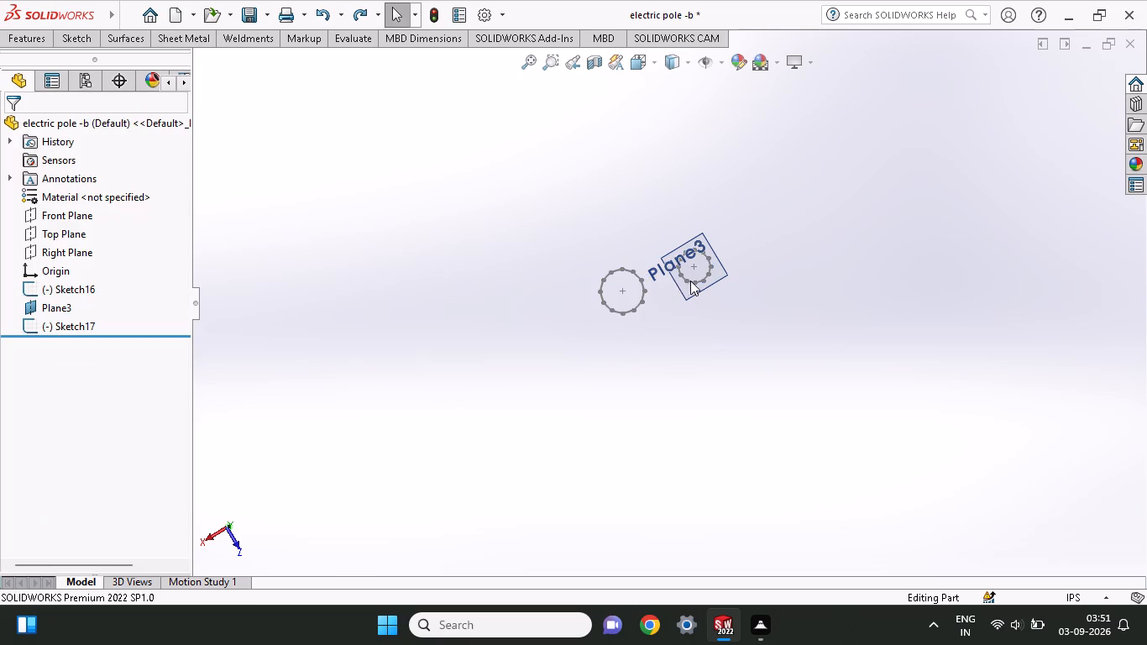
# Loft a one-direction thin feature 0.3125 in thick between the smaller polygon on Plane3 and the base polygon.
pyautogui.click(31, 34)
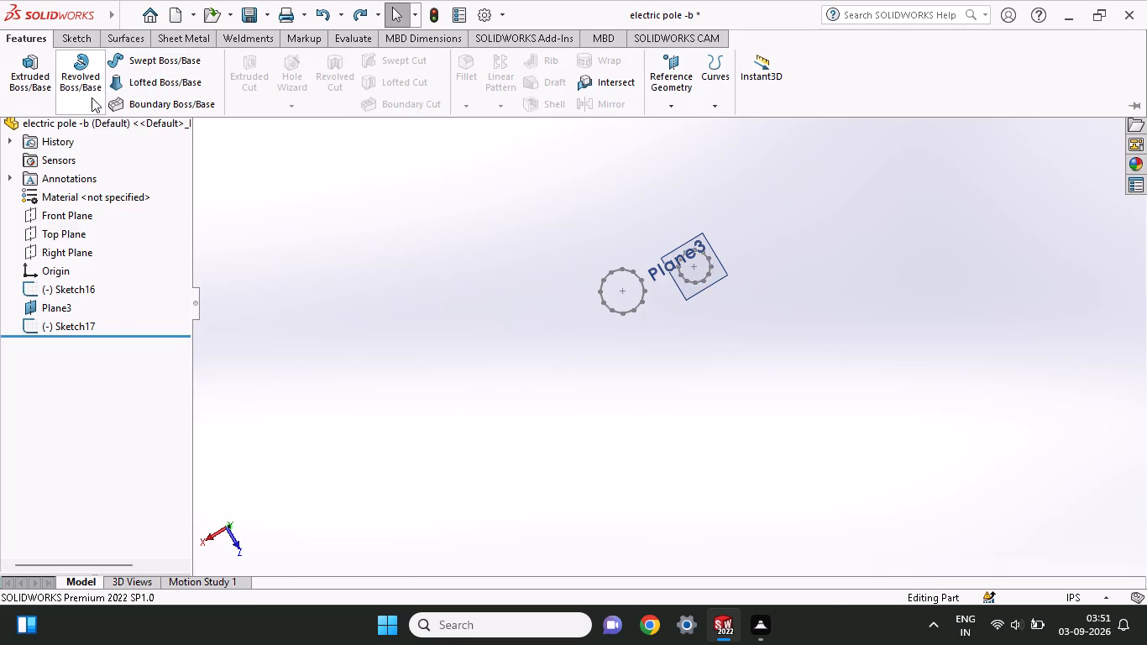
pyautogui.click(151, 77)
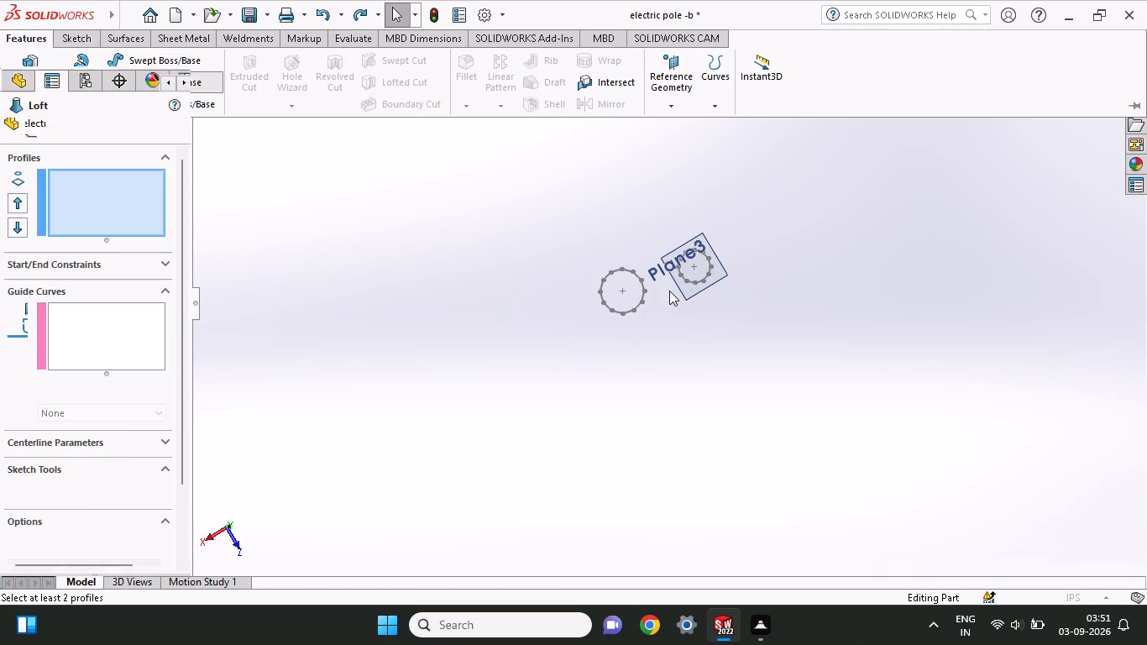
pyautogui.keyDown('ctrl'); pyautogui.scroll(1, 698, 269); pyautogui.keyUp('ctrl')
pyautogui.keyDown('ctrl'); pyautogui.scroll(-2, 698, 269); pyautogui.keyUp('ctrl')
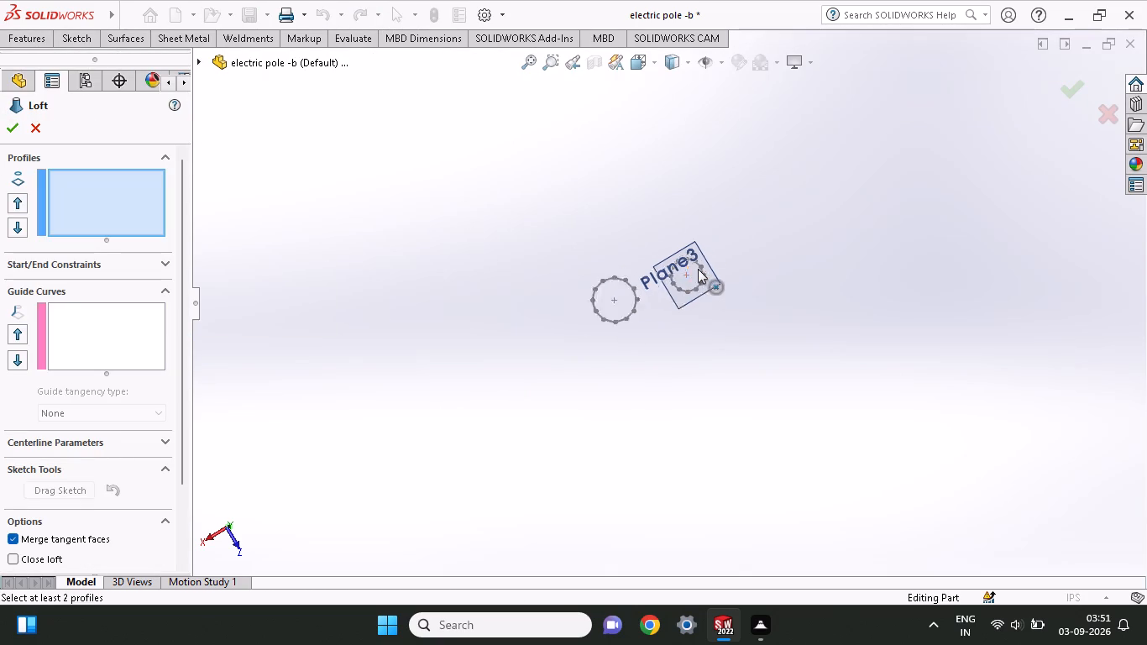
pyautogui.keyDown('ctrl'); pyautogui.scroll(-5, 698, 269); pyautogui.keyUp('ctrl')
pyautogui.click(641, 310)
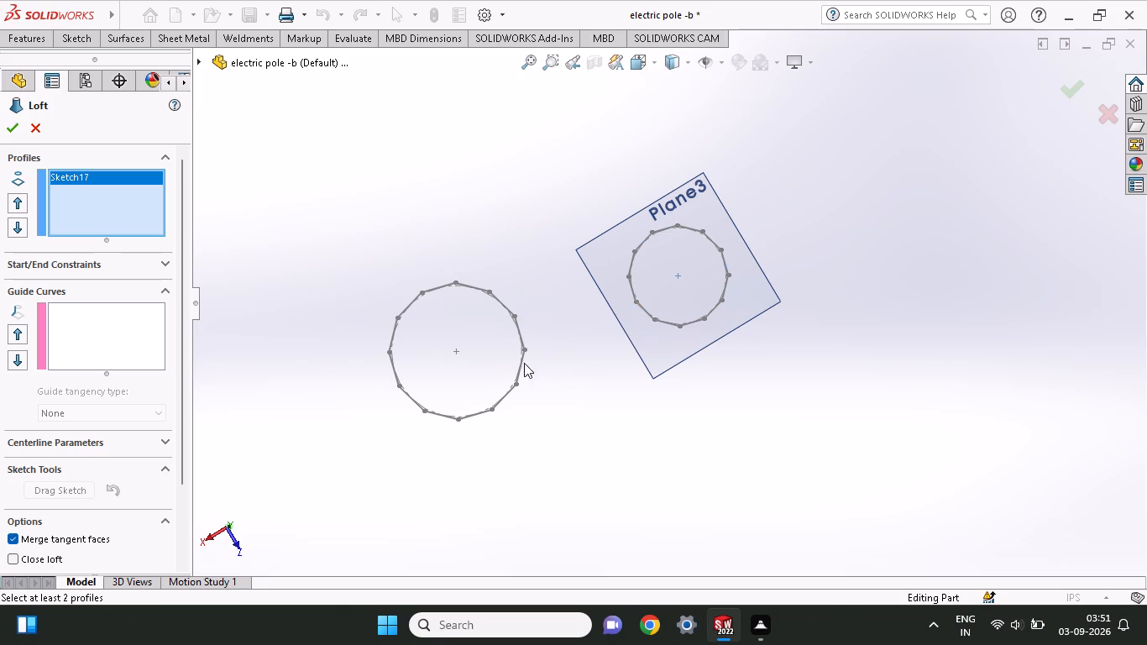
pyautogui.click(409, 397)
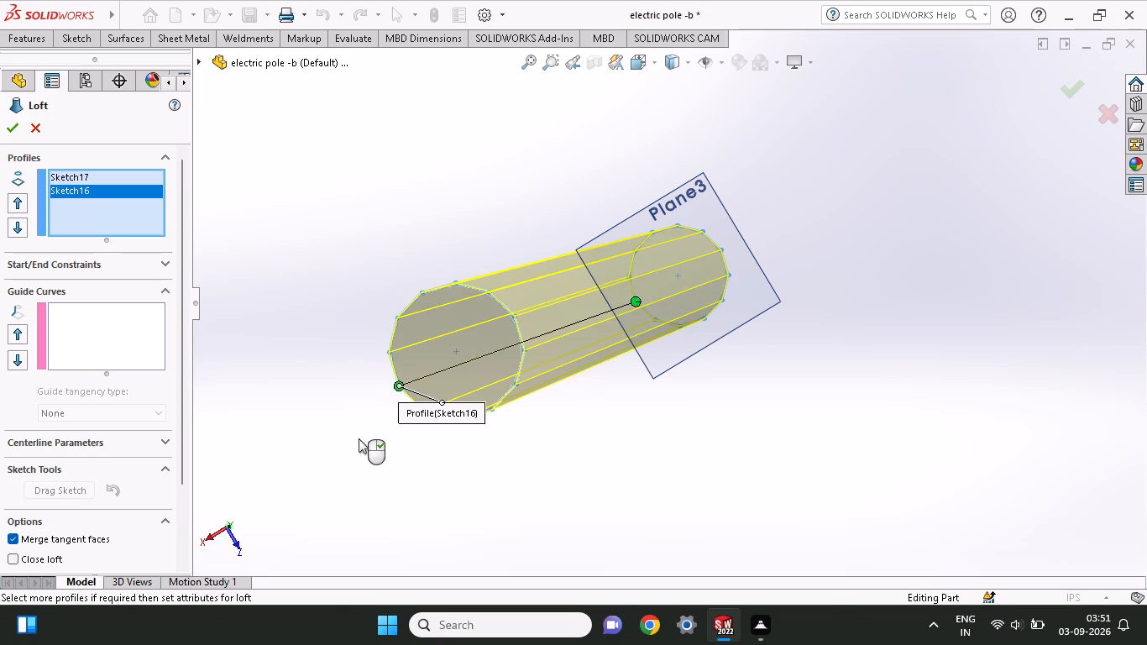
pyautogui.moveTo(179, 292); pyautogui.dragTo(191, 431)
pyautogui.click(92, 531)
pyautogui.click(10, 530)
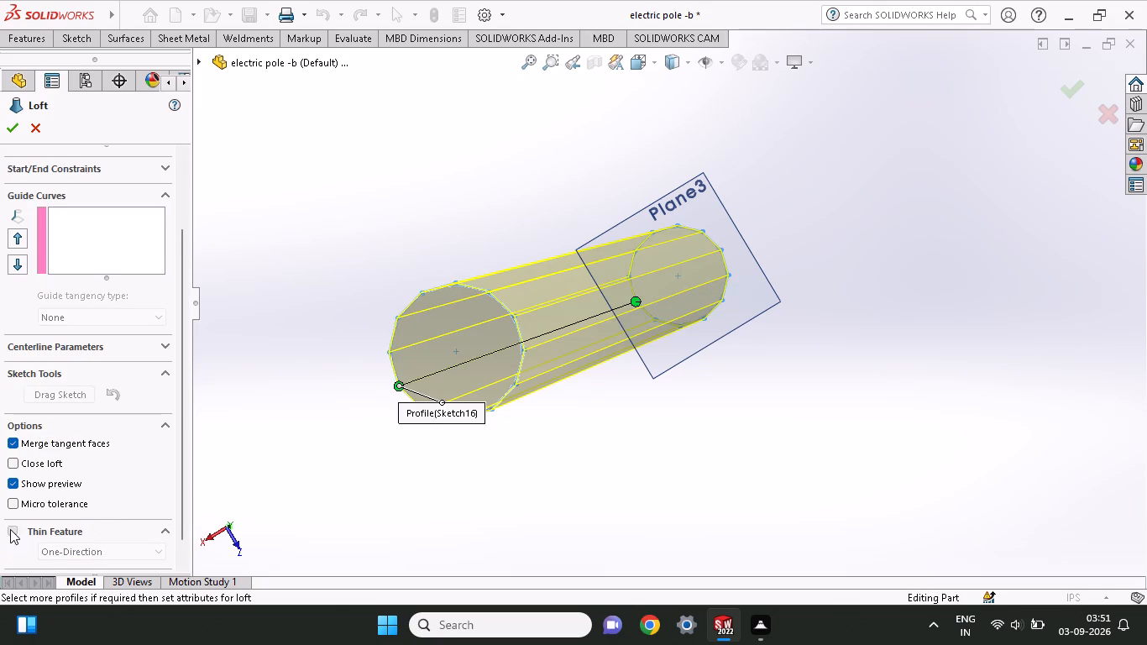
pyautogui.moveTo(179, 514); pyautogui.dragTo(179, 543)
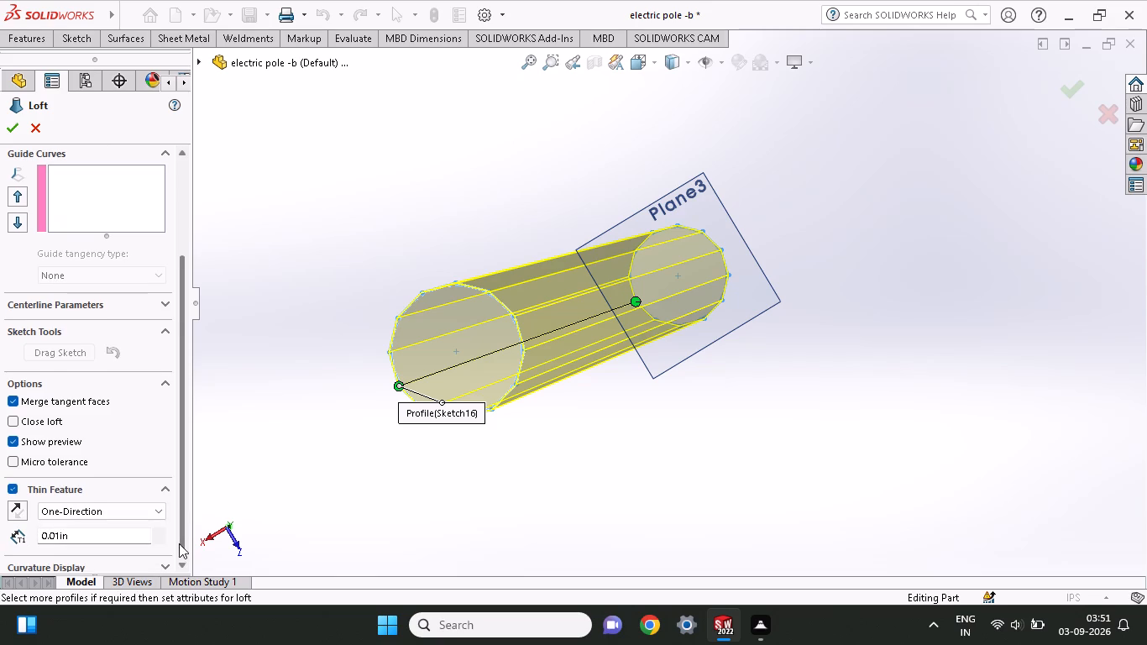
pyautogui.moveTo(119, 537); pyautogui.dragTo(0, 548)
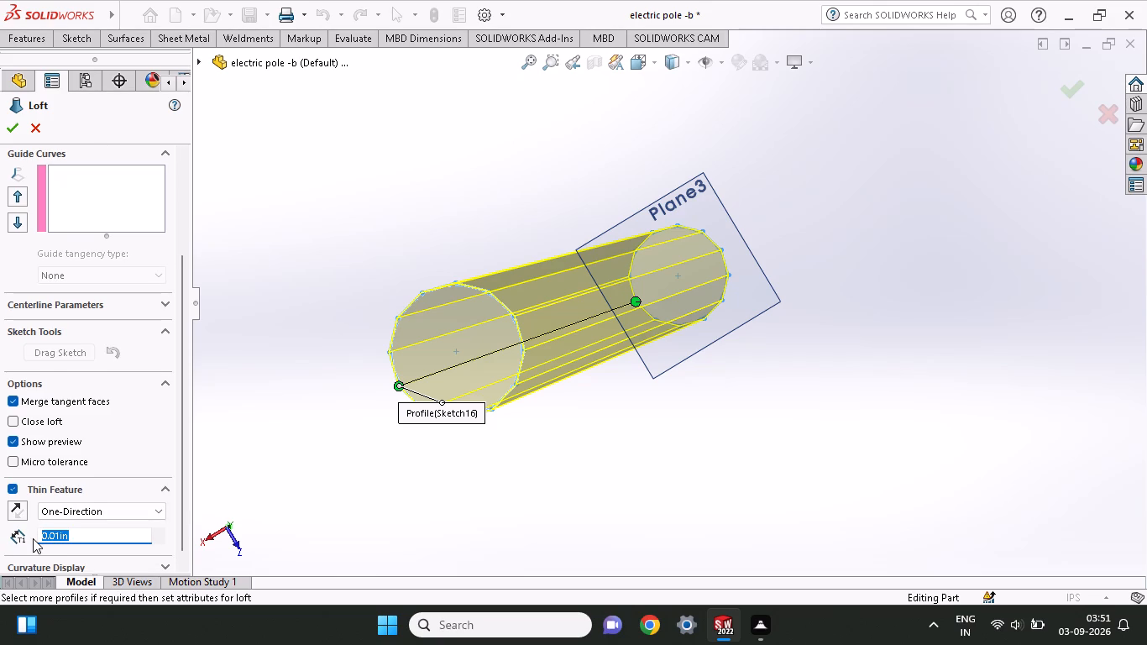
pyautogui.write('0.3')
pyautogui.press('1')
pyautogui.write('25')
pyautogui.press('Return')
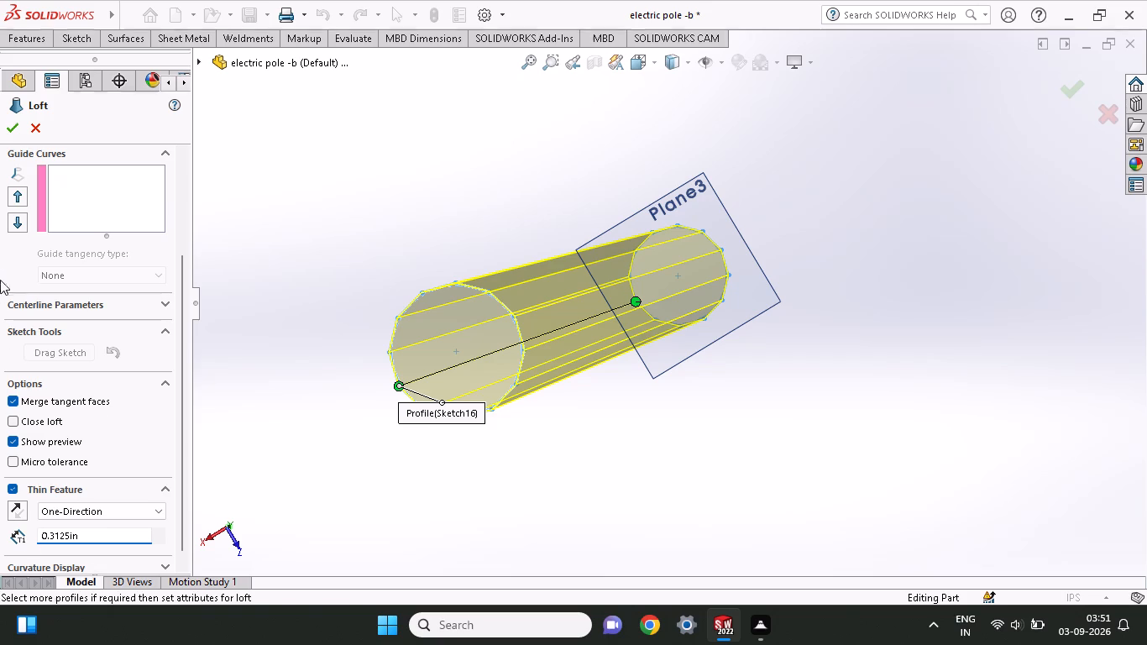
pyautogui.click(9, 128)
# Examine the hollow lofted pole from both ends and along its faceted sides.
pyautogui.moveTo(713, 338); pyautogui.dragTo(710, 339, button='middle')
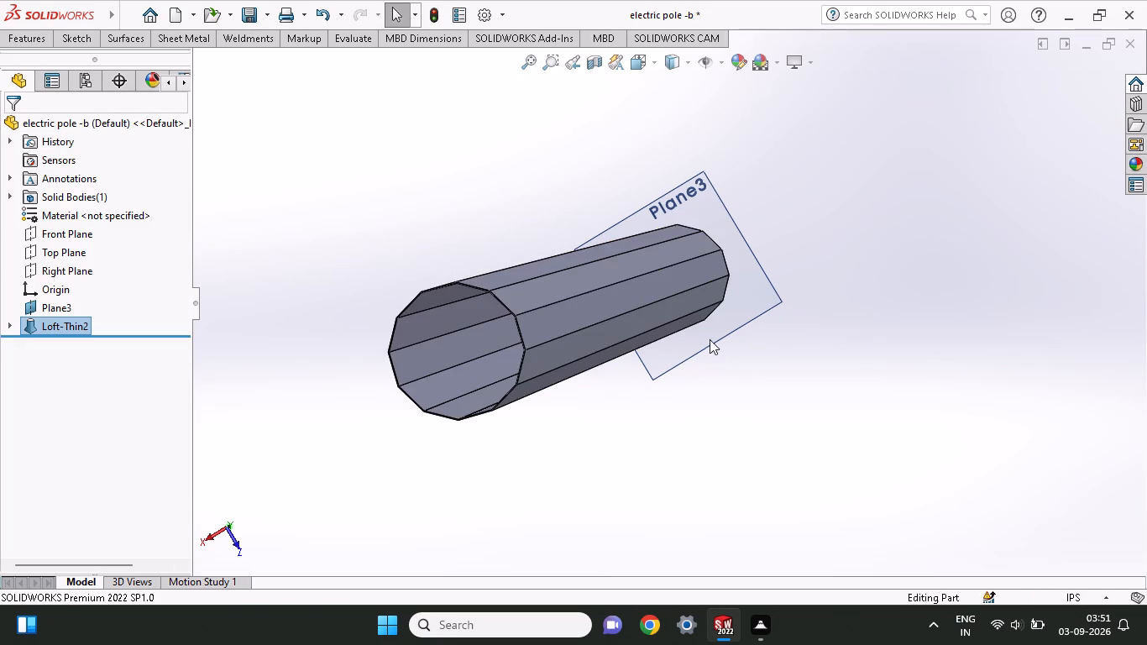
pyautogui.moveTo(710, 339); pyautogui.dragTo(491, 533, button='middle')
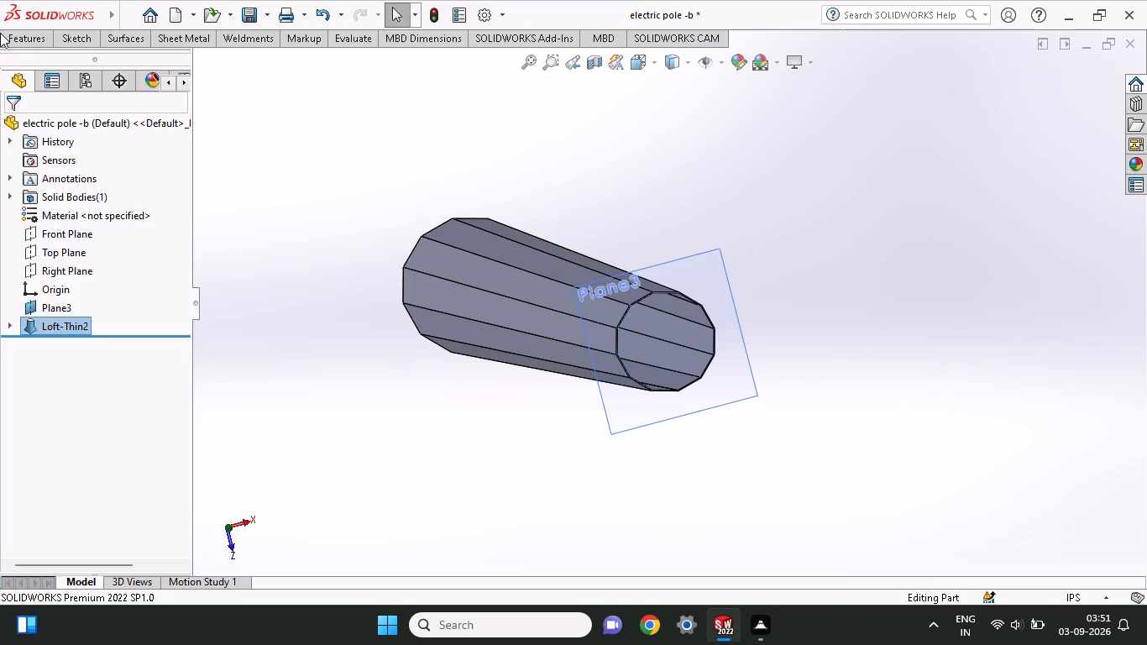
pyautogui.click(738, 264)
pyautogui.moveTo(745, 262); pyautogui.dragTo(722, 215, button='middle')
pyautogui.moveTo(795, 223); pyautogui.dragTo(830, 236, button='middle')
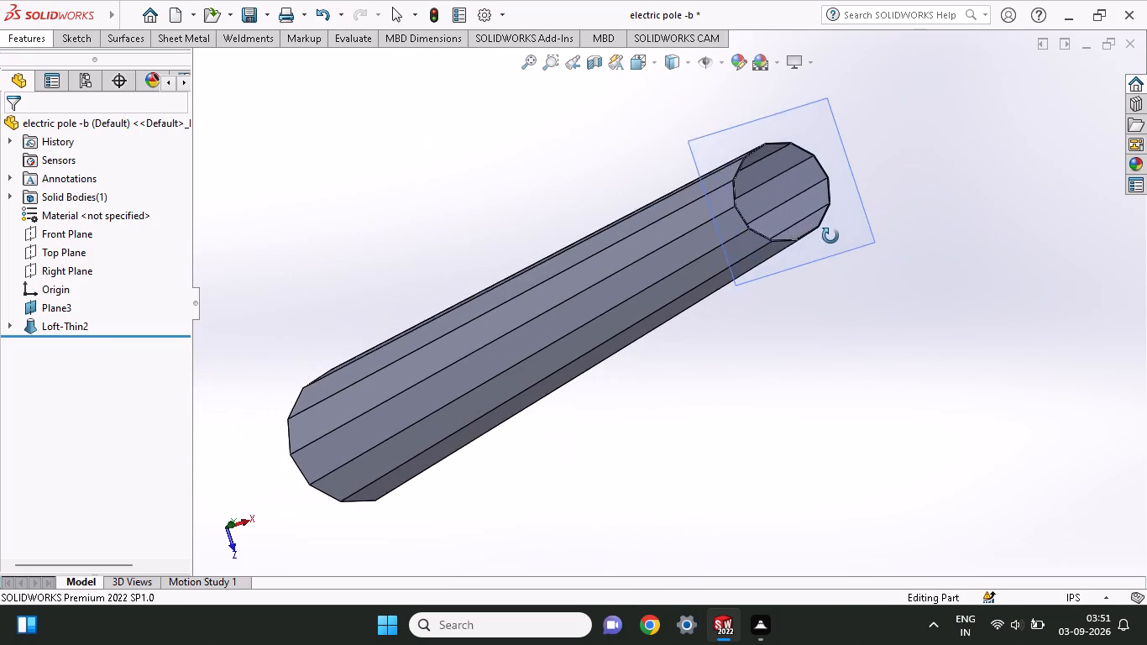
pyautogui.moveTo(830, 236); pyautogui.dragTo(830, 234, button='middle')
pyautogui.moveTo(795, 262); pyautogui.dragTo(800, 267, button='middle')
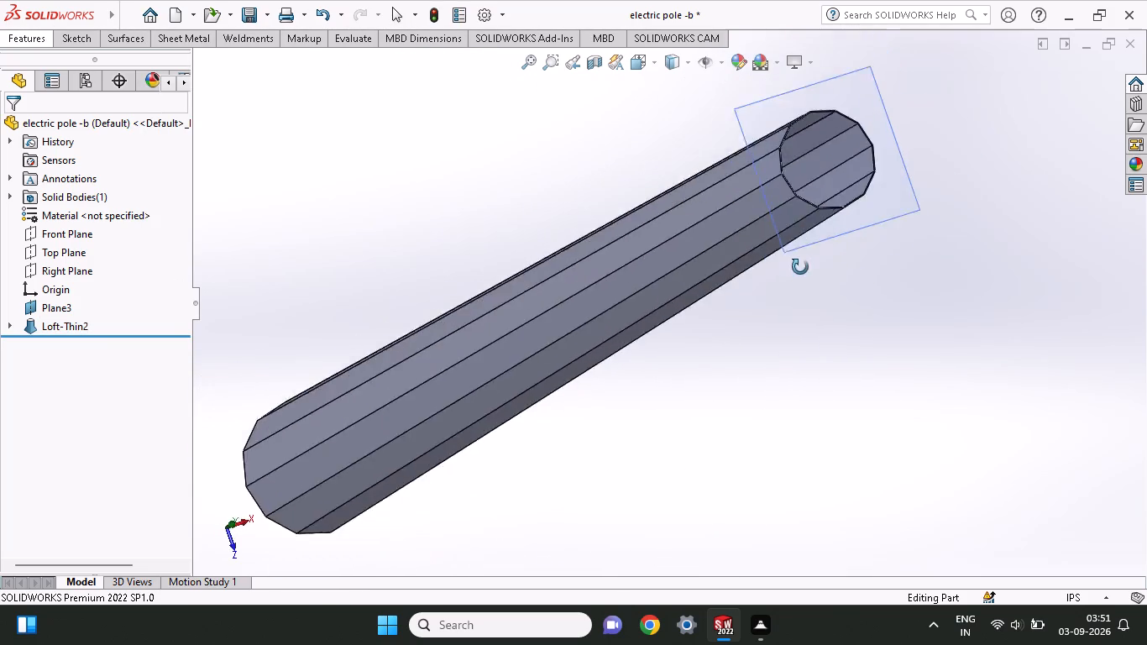
pyautogui.moveTo(800, 267); pyautogui.dragTo(799, 252, button='middle')
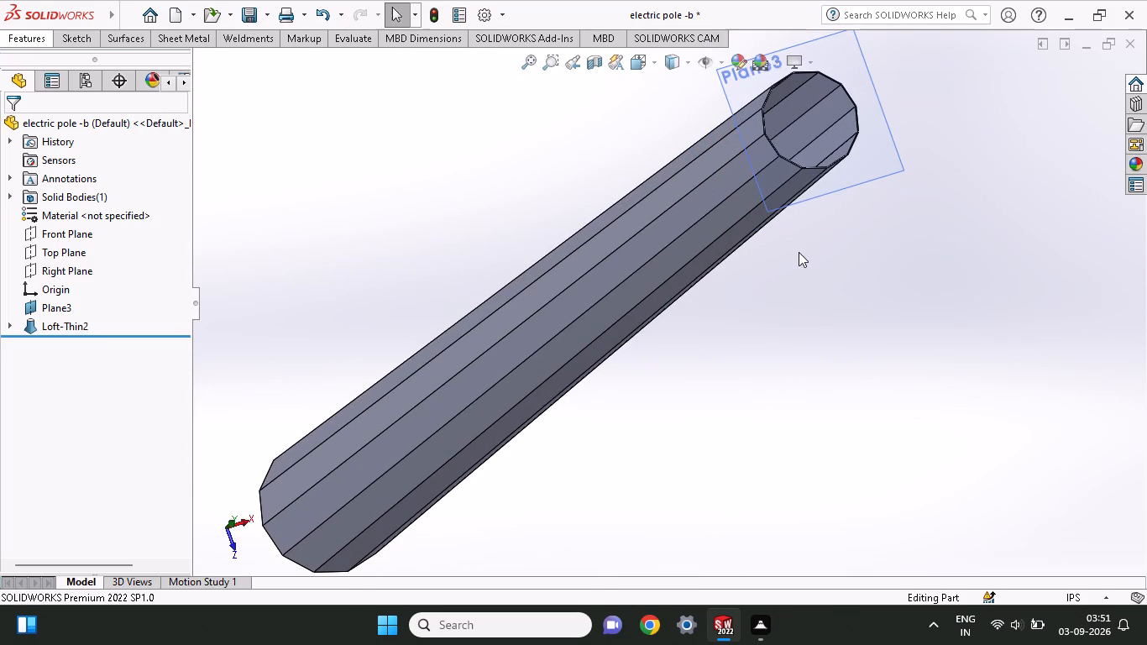
# Save the part under the new name "electric pole -c" in Documents.
pyautogui.click(264, 18)
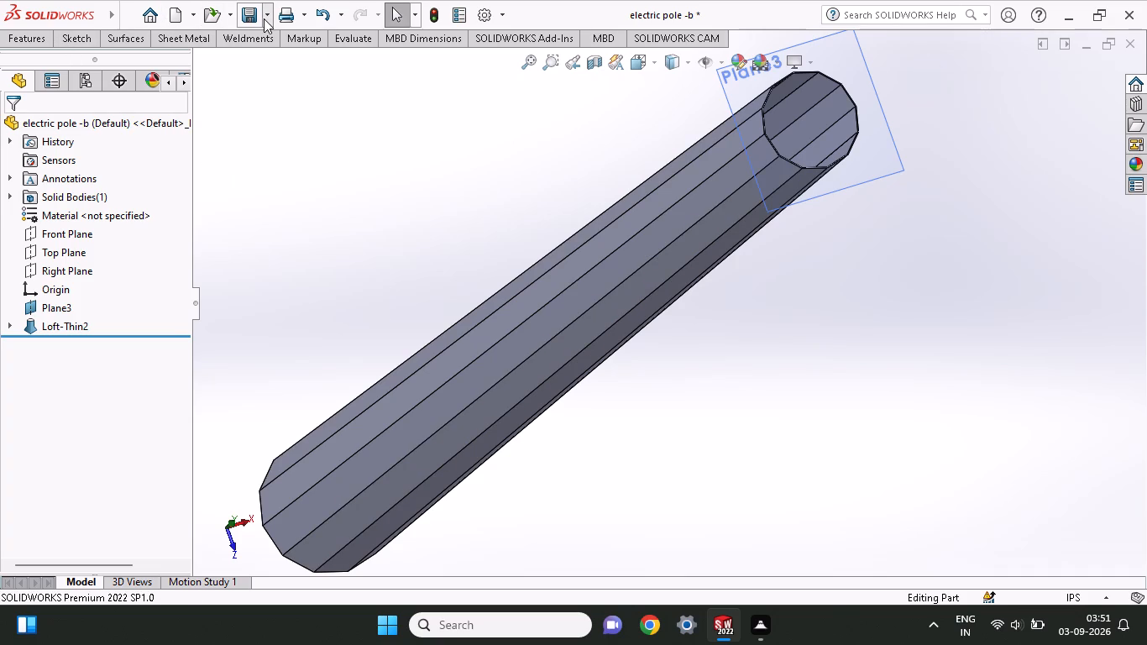
pyautogui.click(283, 61)
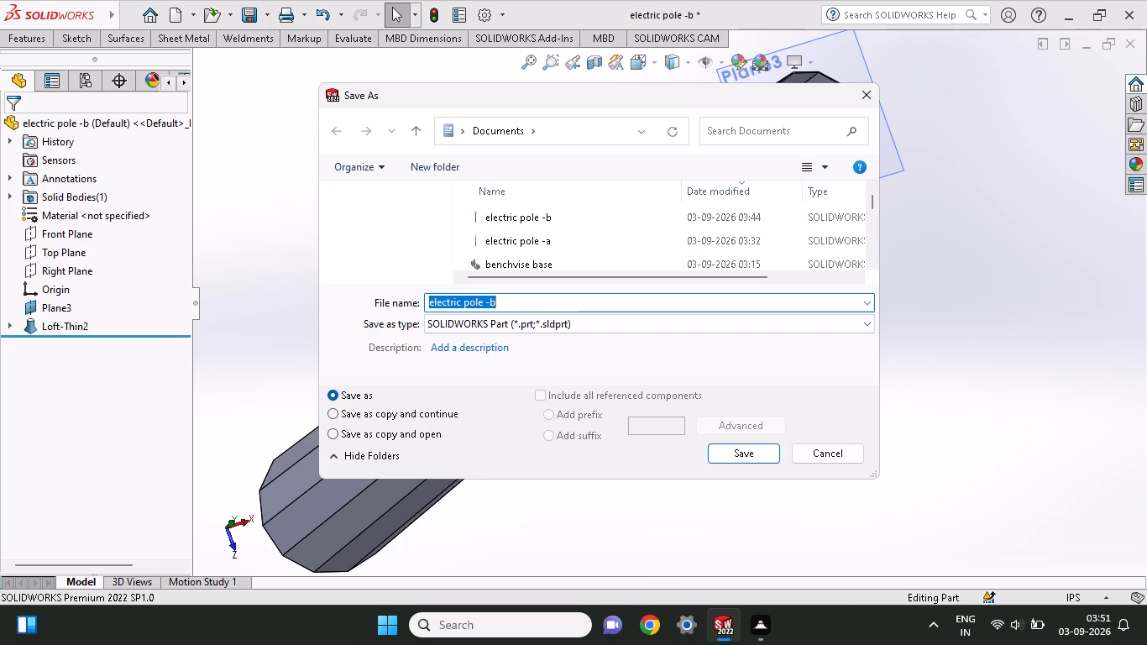
pyautogui.click(512, 303)
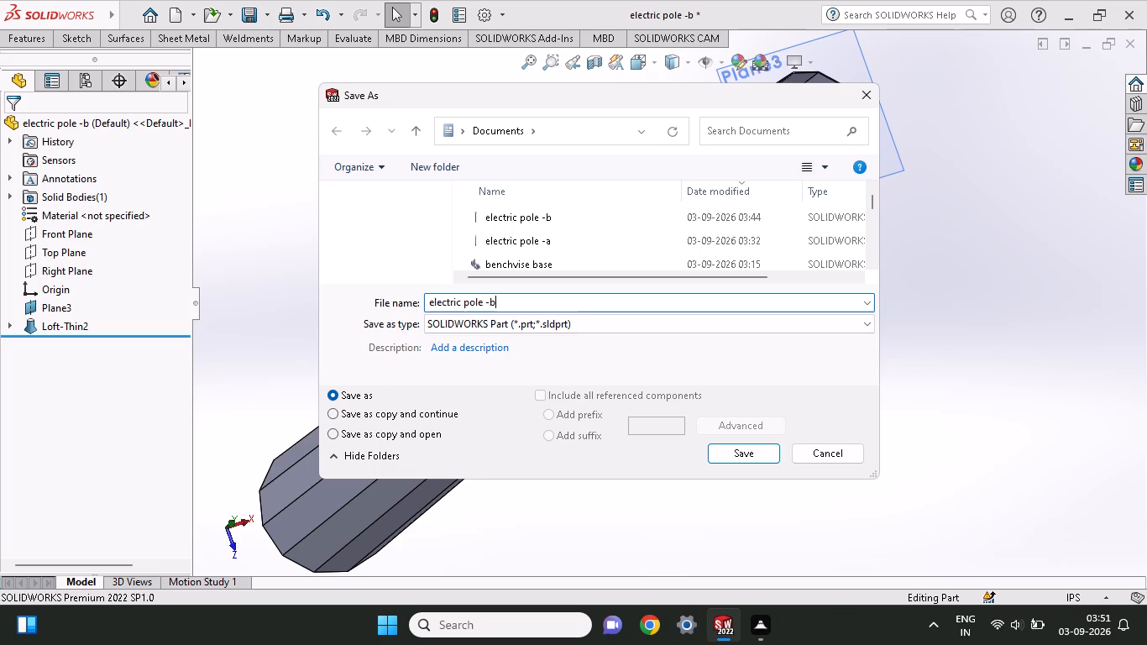
pyautogui.press('BackSpace')
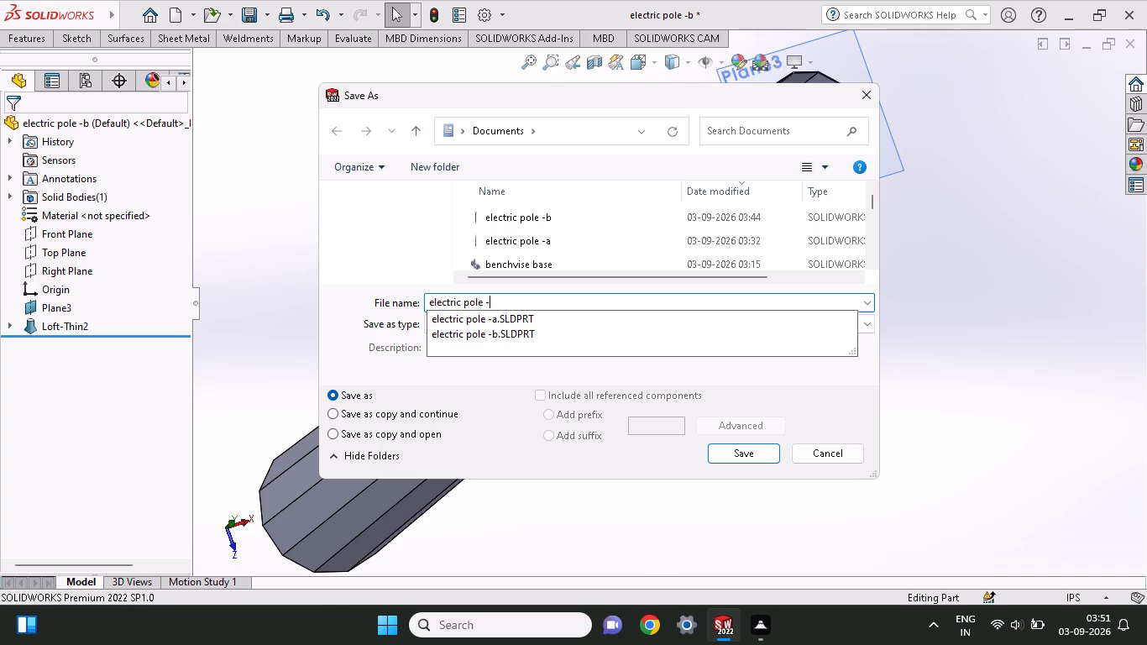
pyautogui.press('c')
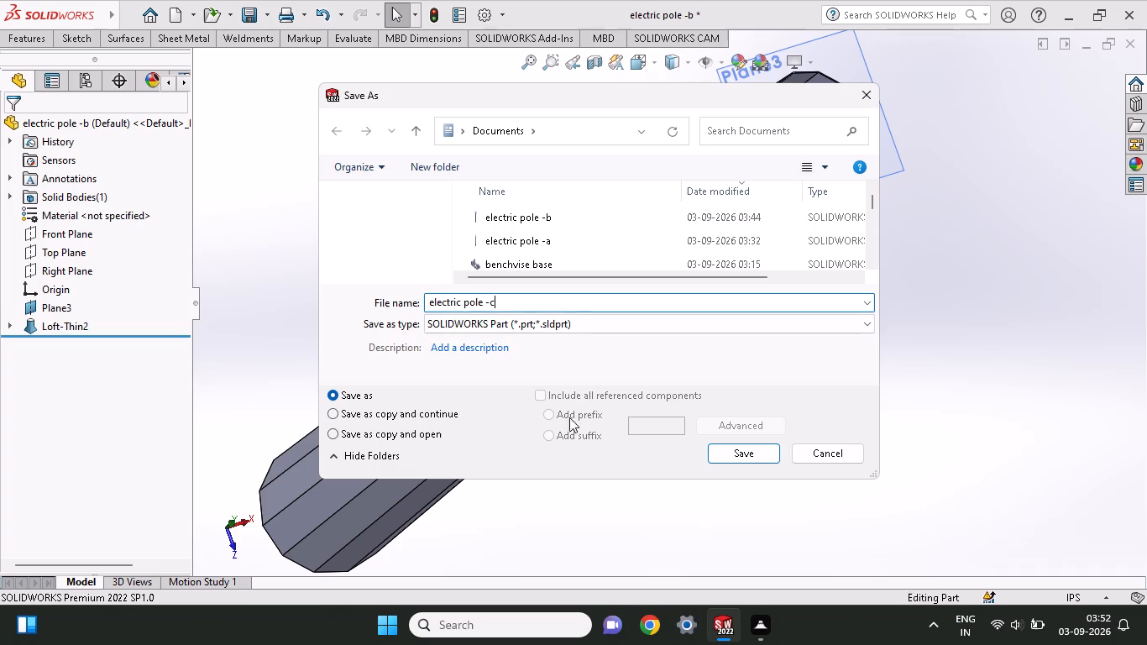
pyautogui.click(744, 459)
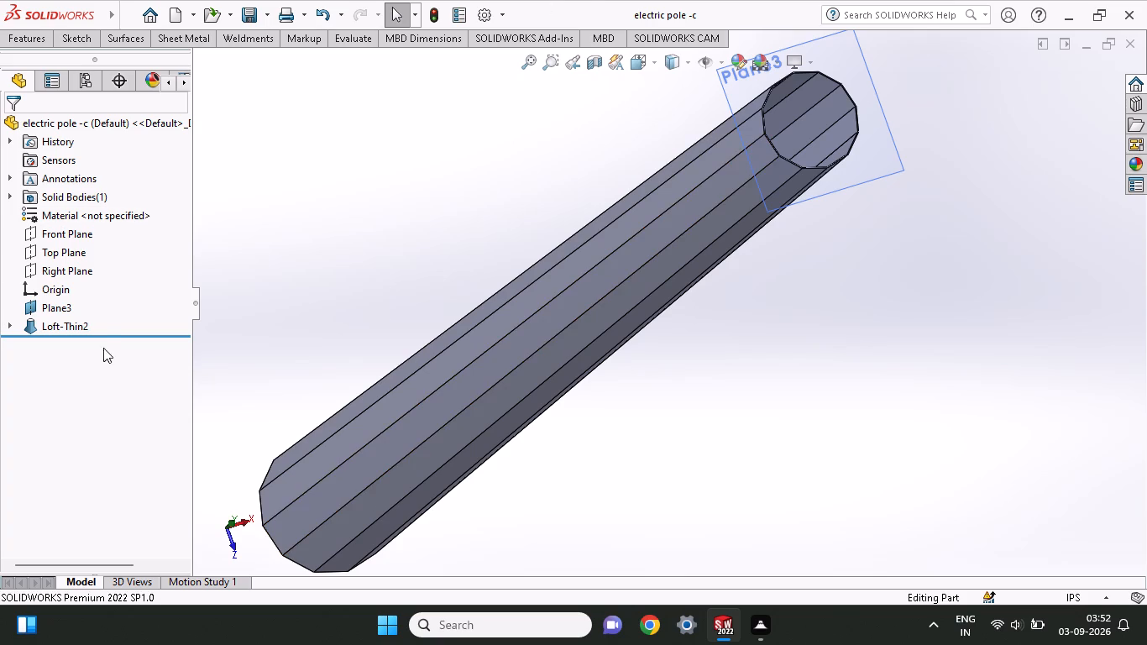
# Delete Plane3 together with the thin loft, and the base polygon sketch, leaving the part empty.
pyautogui.moveTo(103, 325); pyautogui.dragTo(1, 286)
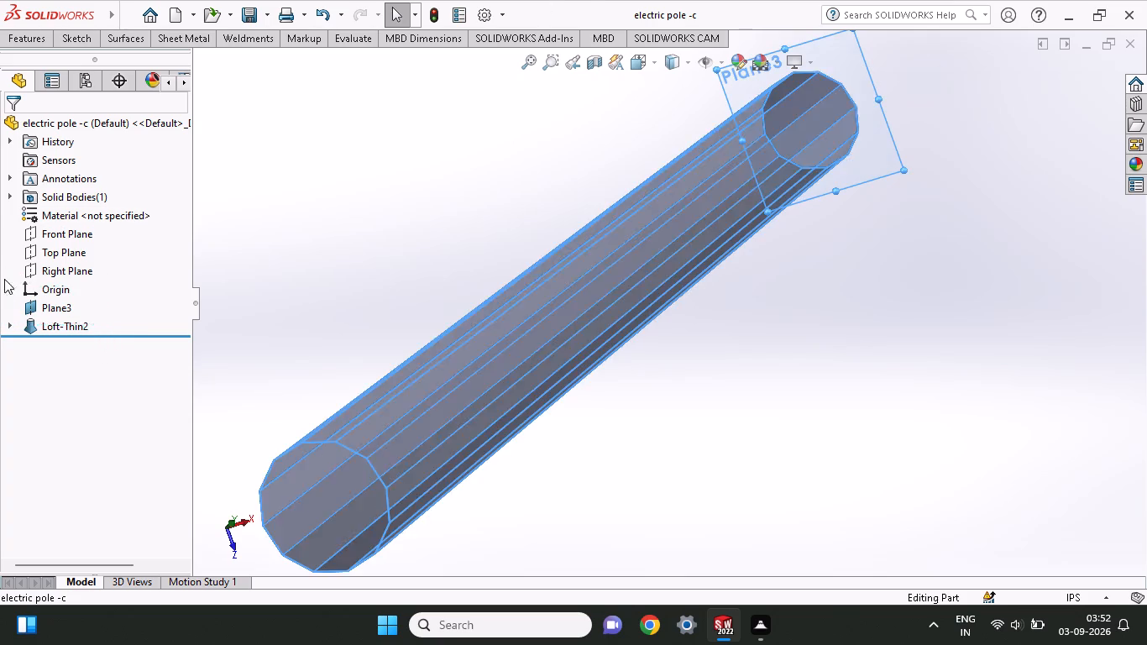
pyautogui.rightClick(60, 311)
pyautogui.click(84, 358)
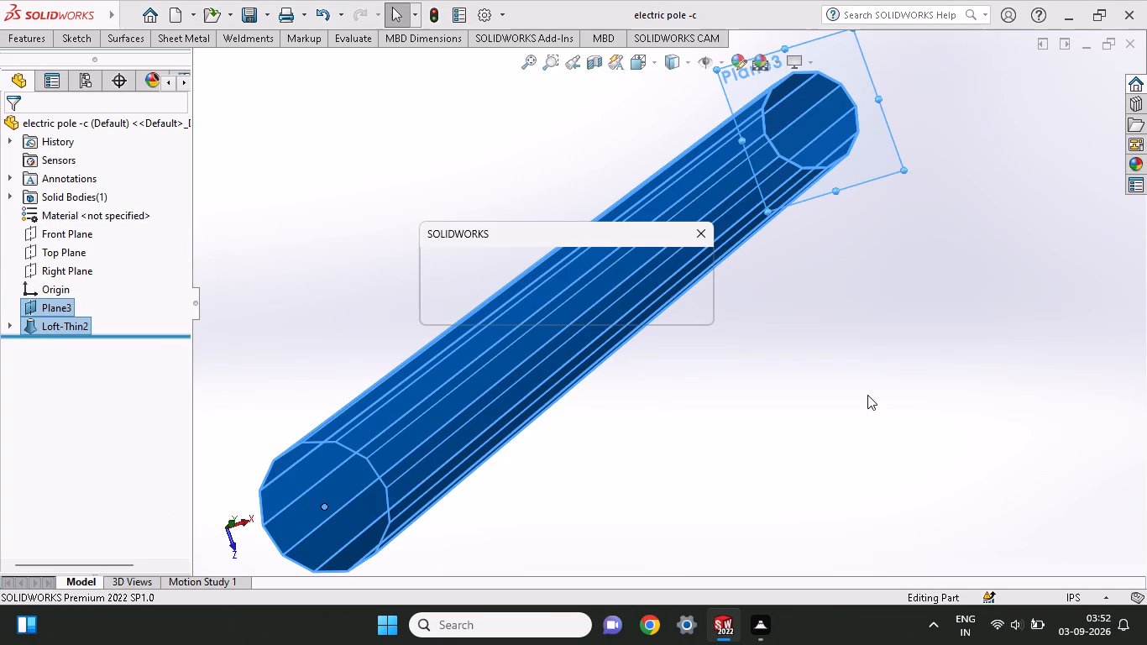
pyautogui.click(658, 304)
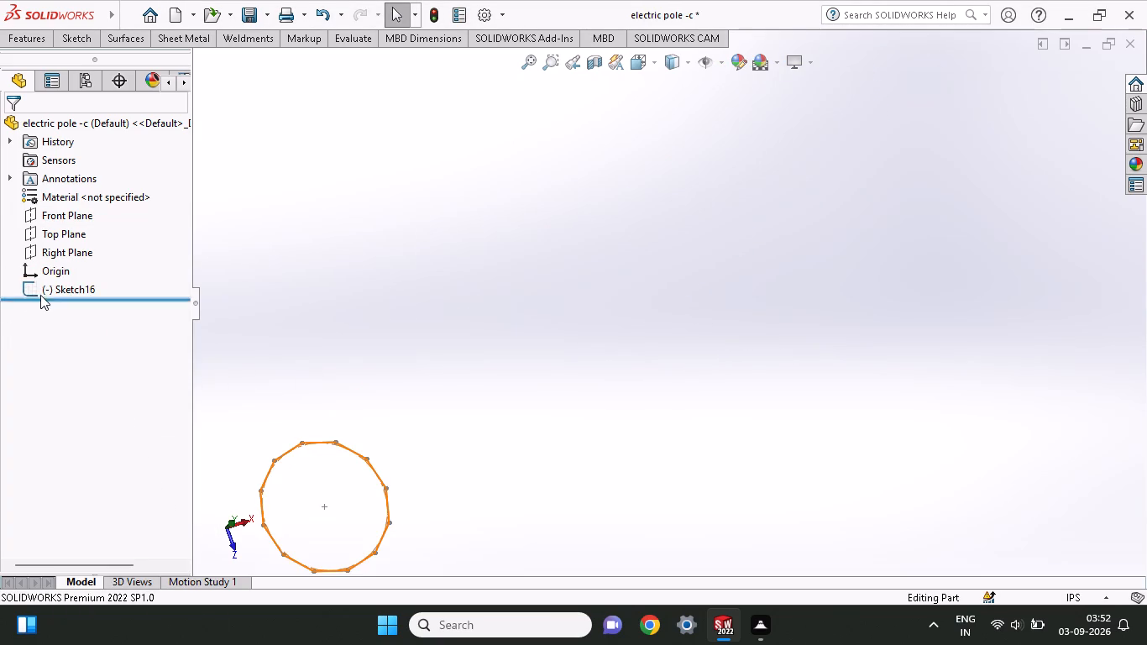
pyautogui.rightClick(43, 294)
pyautogui.click(79, 396)
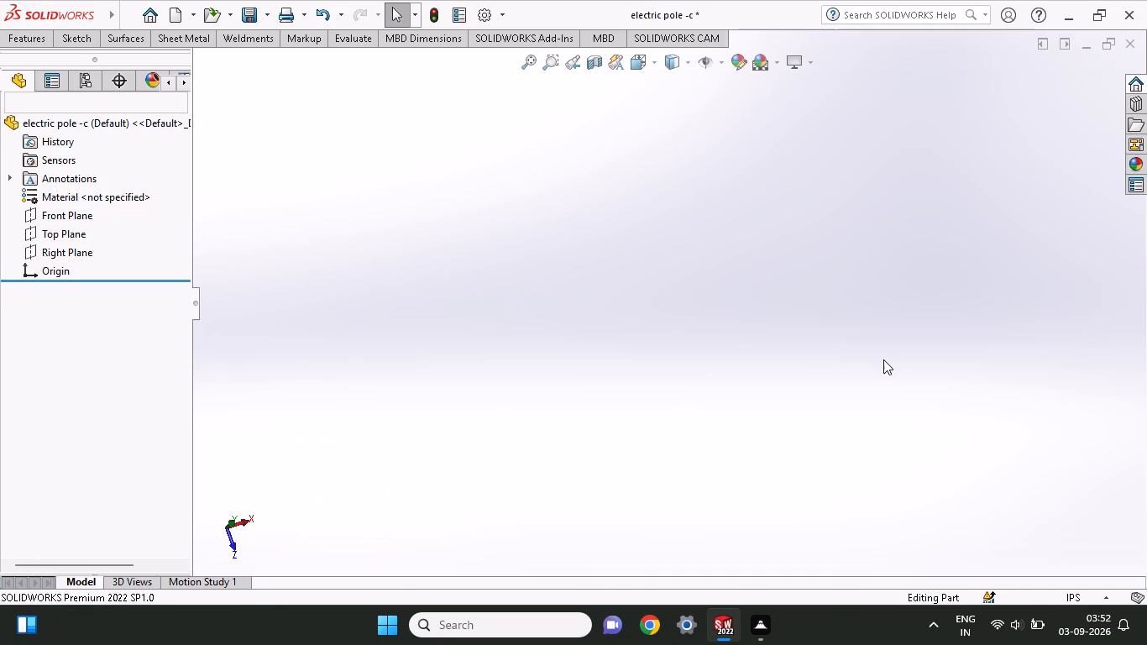
# Start a sketch on the Top Plane and draw a circle centred on the origin, about 2.04 in radius.
pyautogui.click(82, 236)
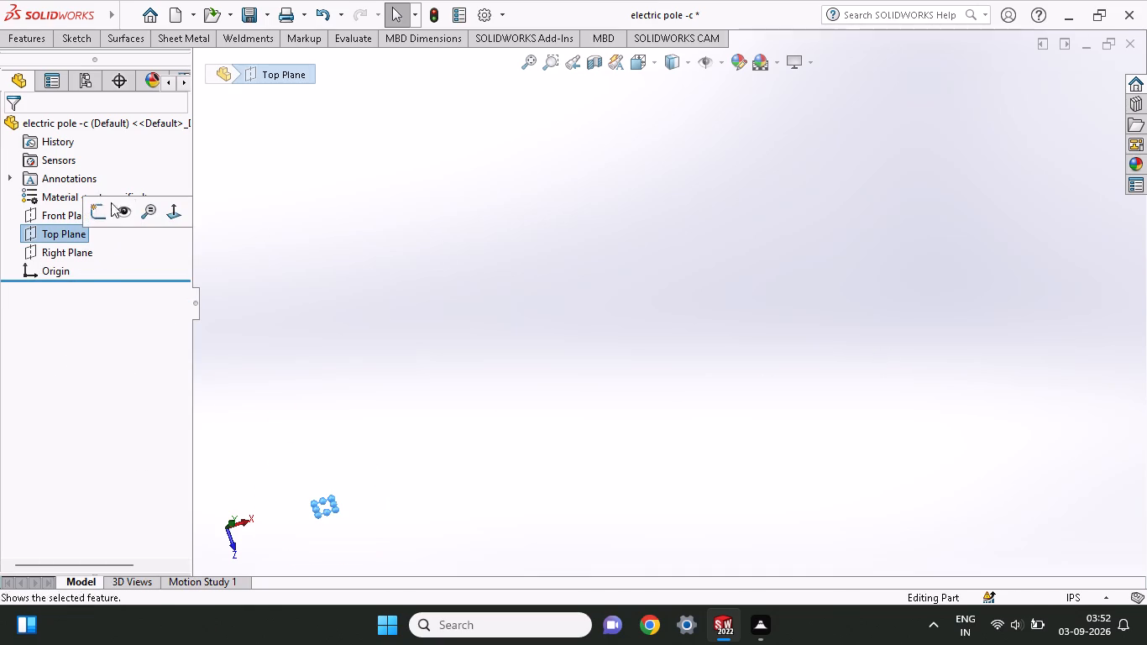
pyautogui.click(97, 208)
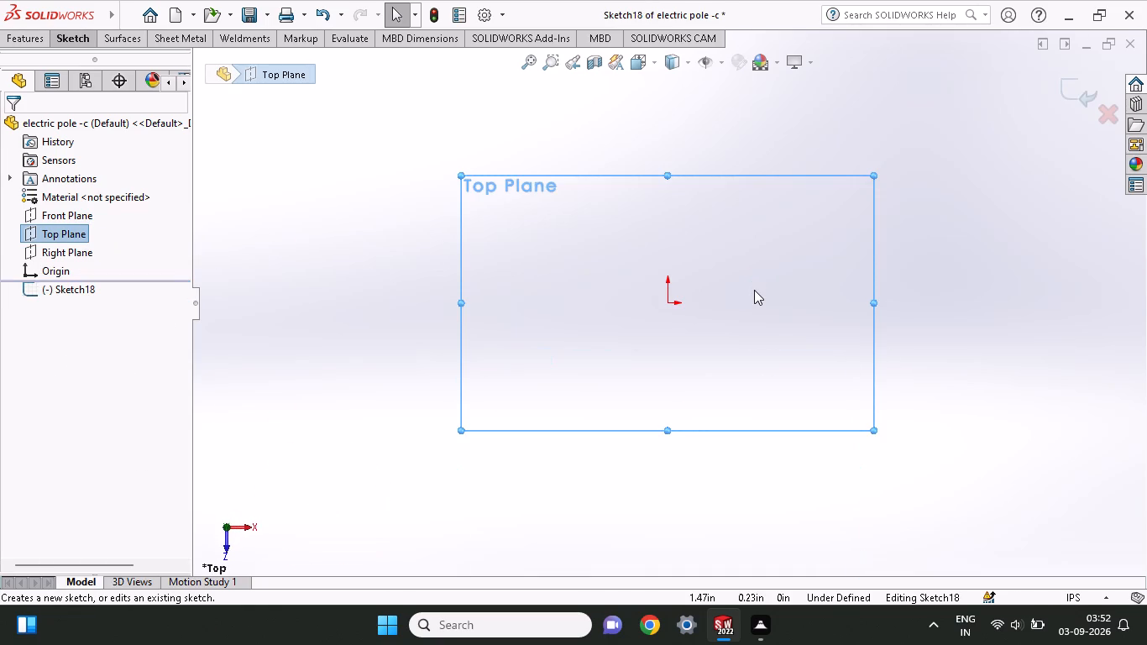
pyautogui.click(67, 37)
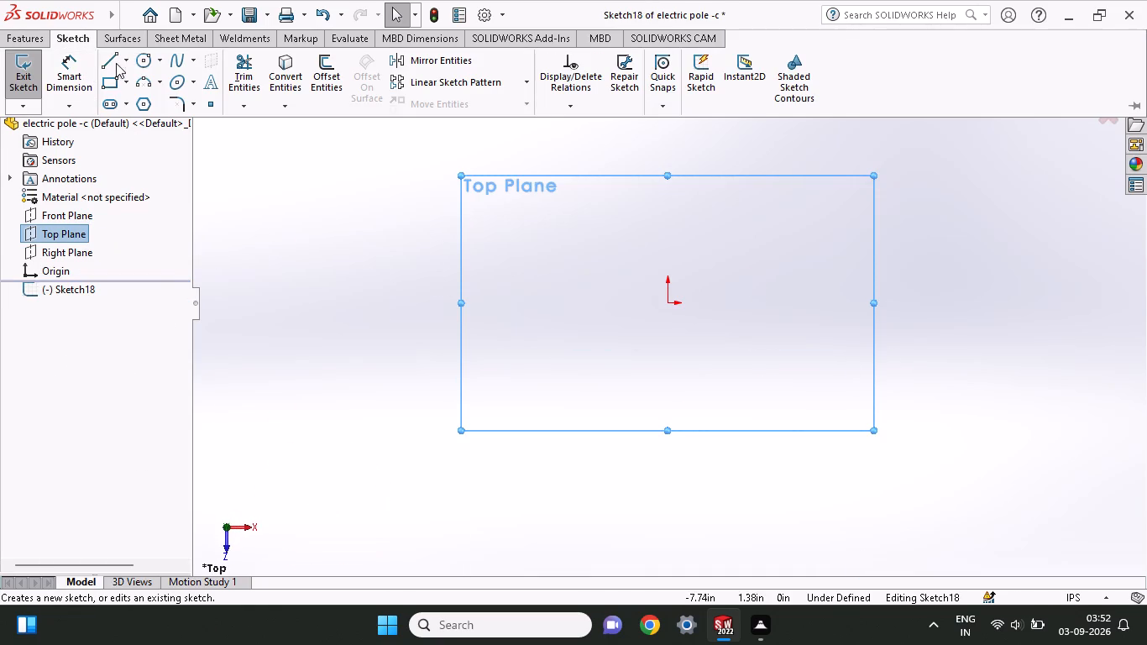
pyautogui.click(146, 60)
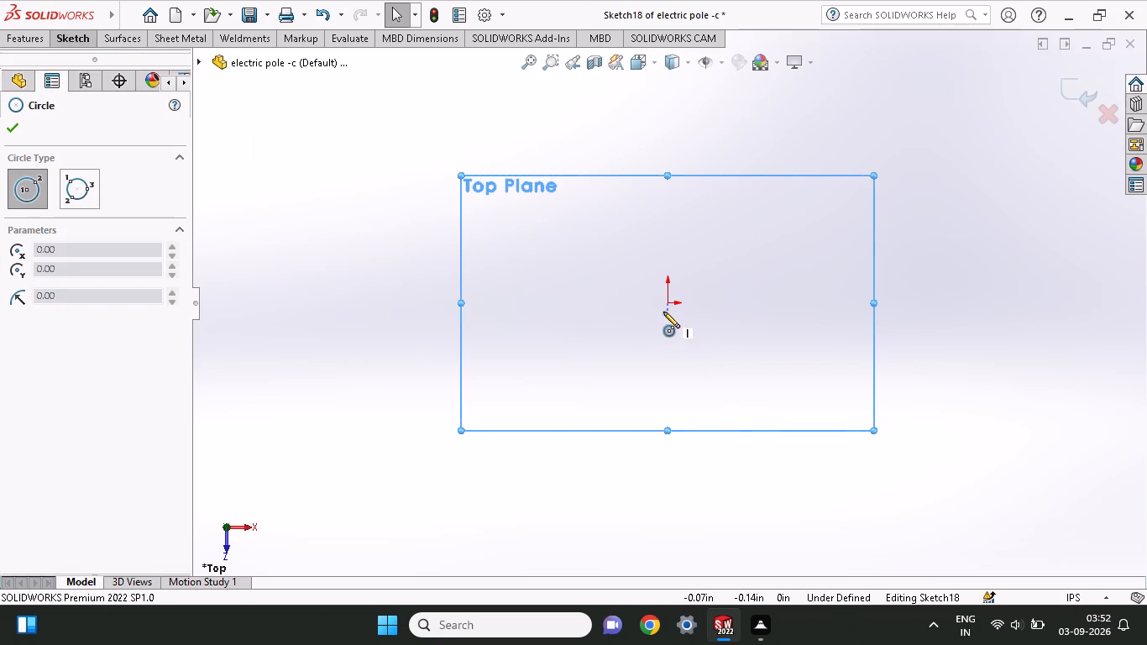
pyautogui.click(666, 303)
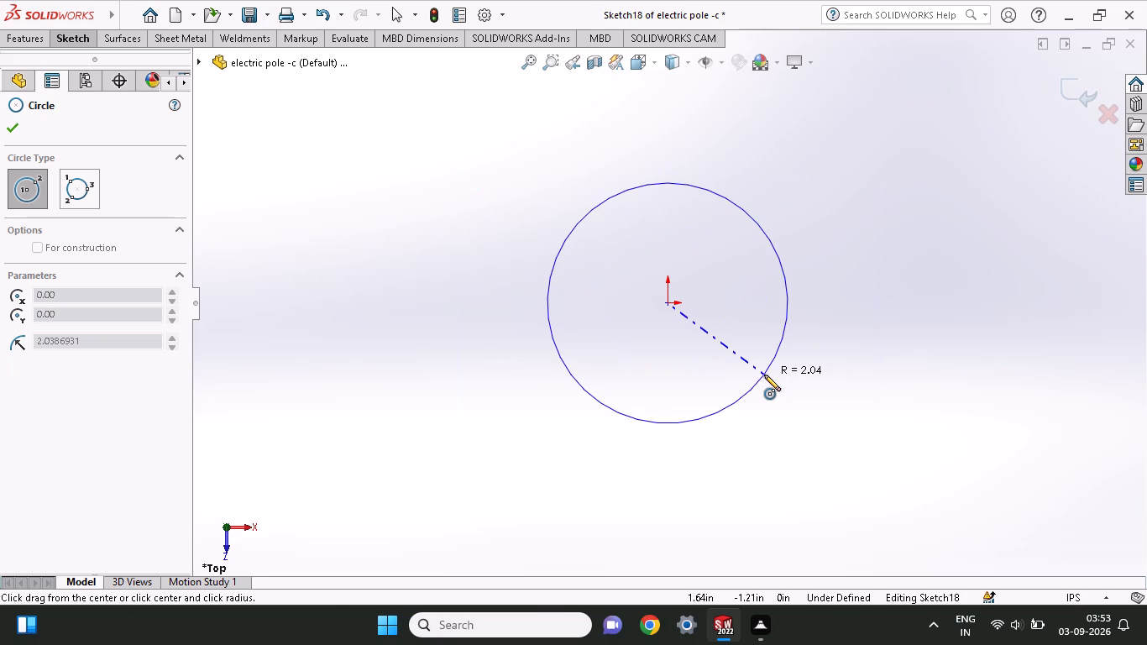
pyautogui.click(764, 375)
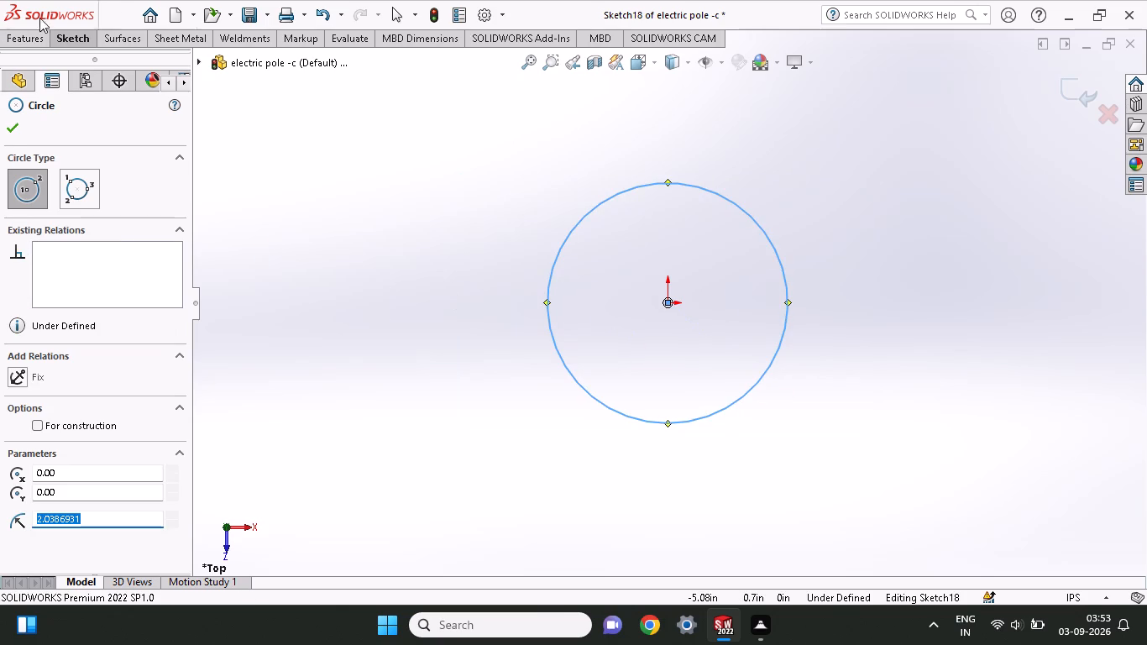
# Dimension the circle's diameter and set it to 78.50 in.
pyautogui.click(74, 39)
pyautogui.click(77, 76)
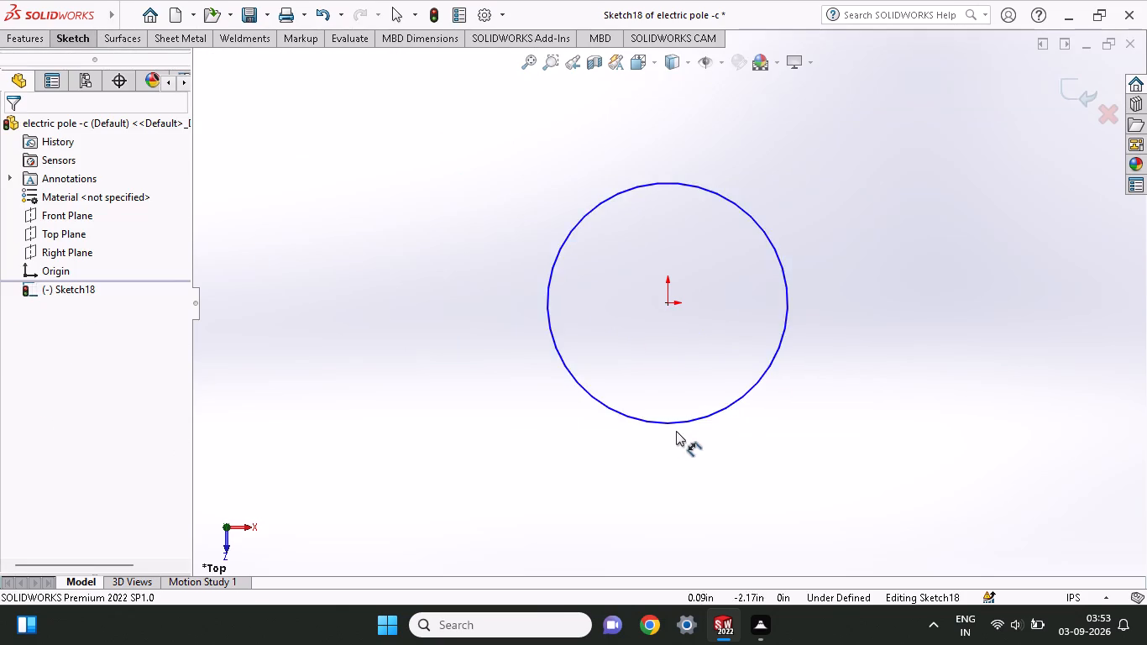
pyautogui.click(678, 422)
pyautogui.click(662, 466)
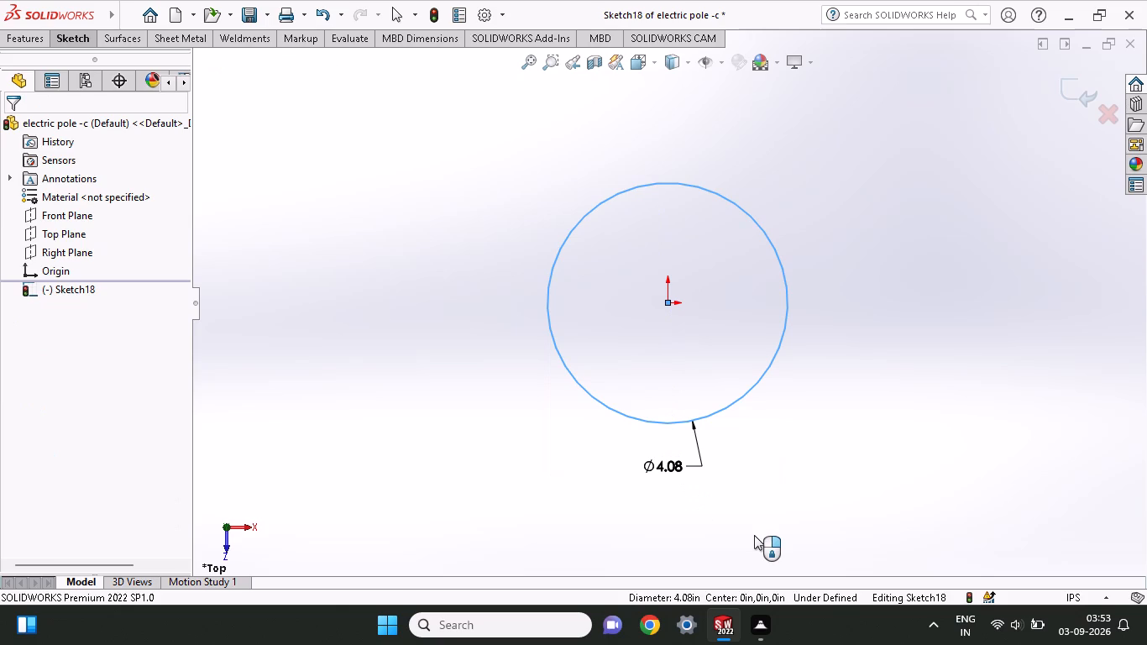
pyautogui.press('4')
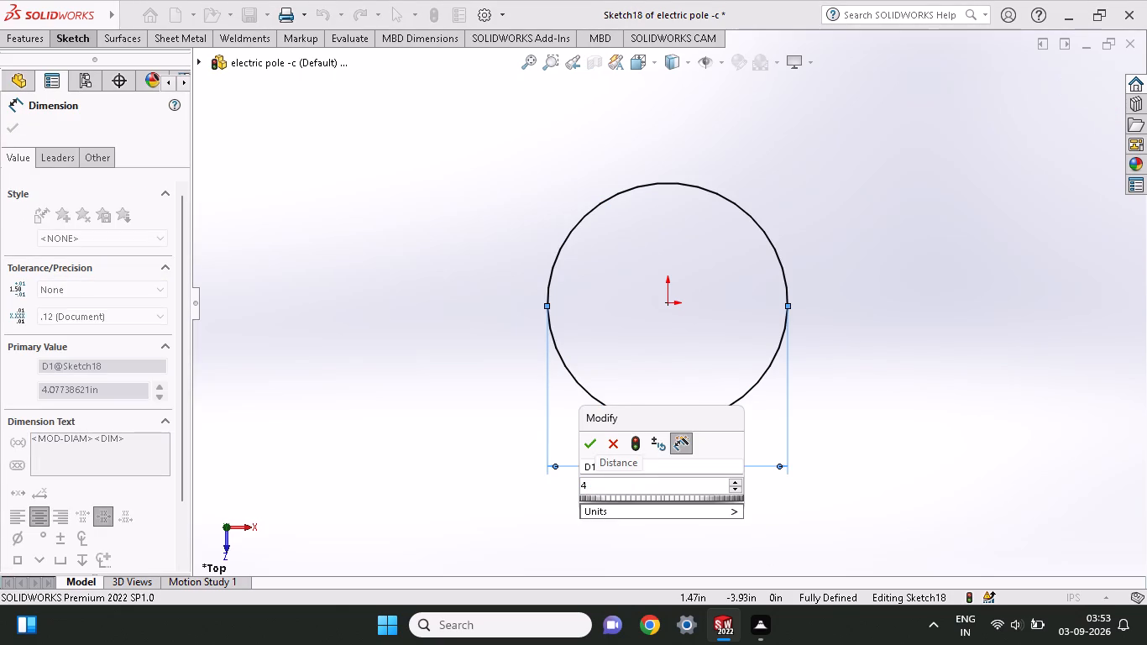
pyautogui.press('BackSpace')
pyautogui.write('78.50')
pyautogui.press('Return')
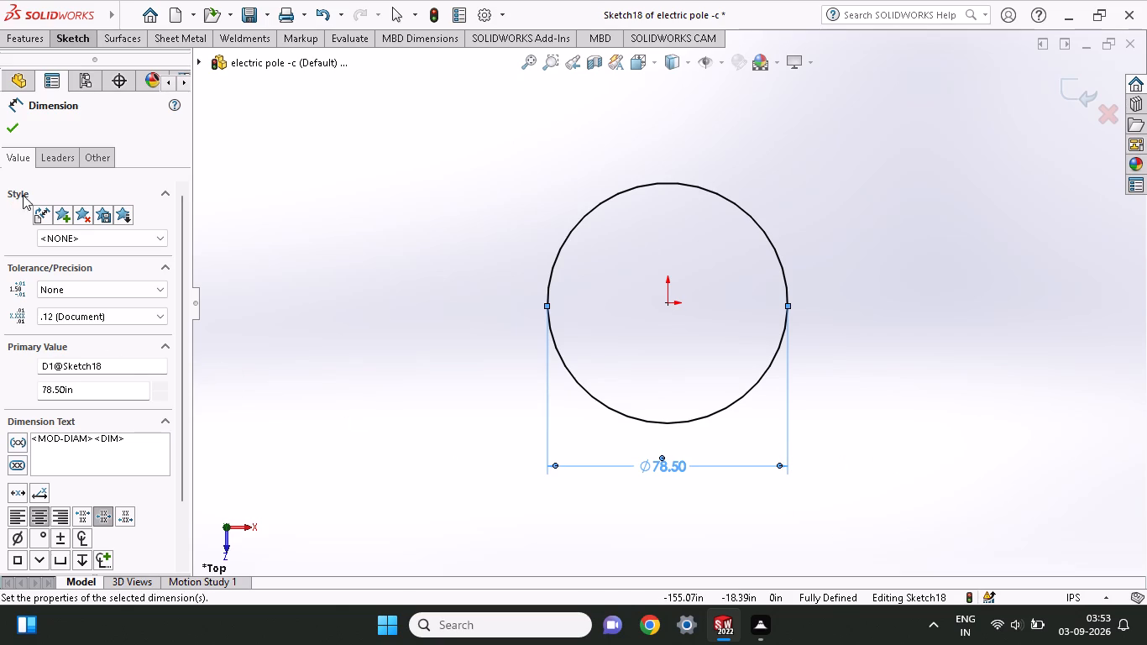
# Change the circle's diameter entry to 781/2".
pyautogui.moveTo(184, 425); pyautogui.dragTo(176, 543)
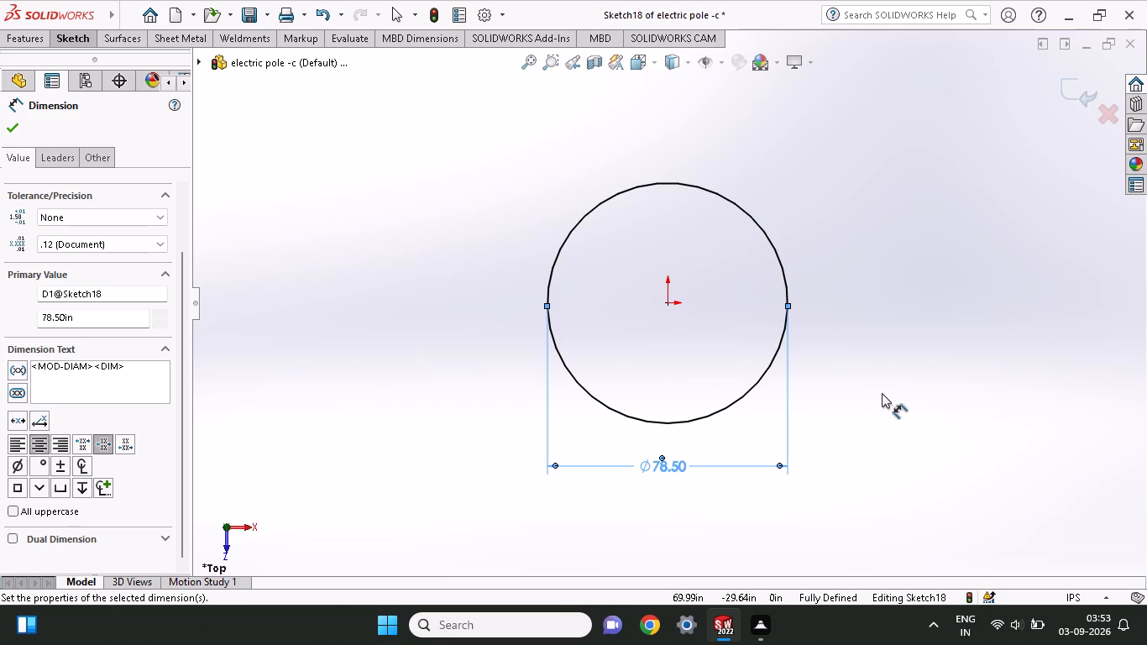
pyautogui.doubleClick(676, 462)
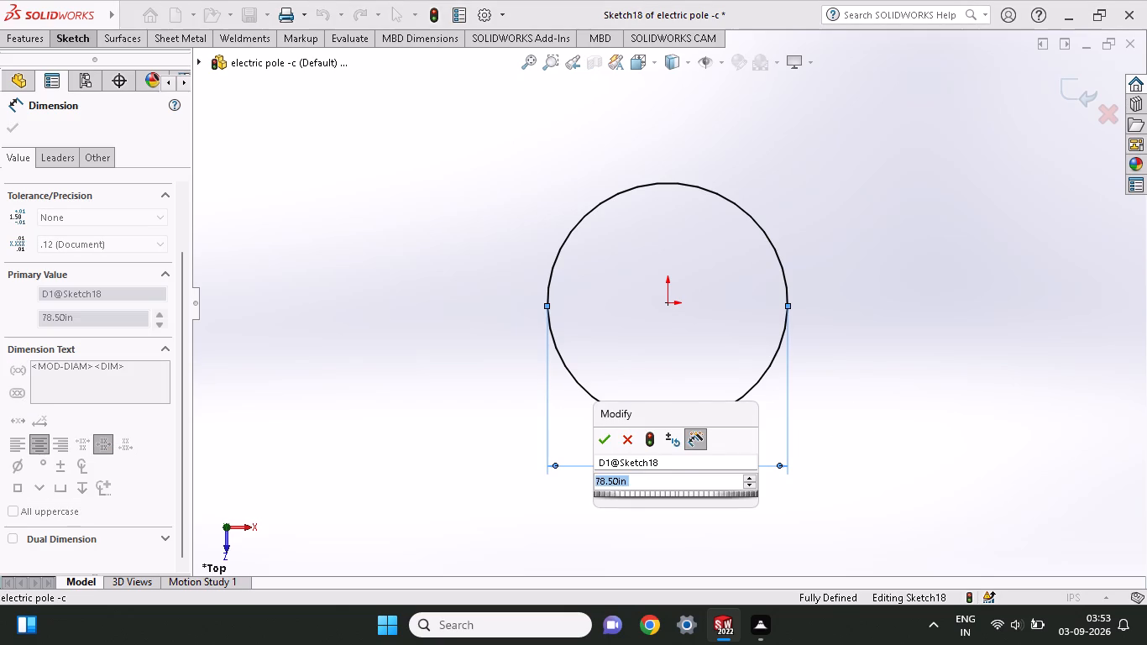
pyautogui.write('78')
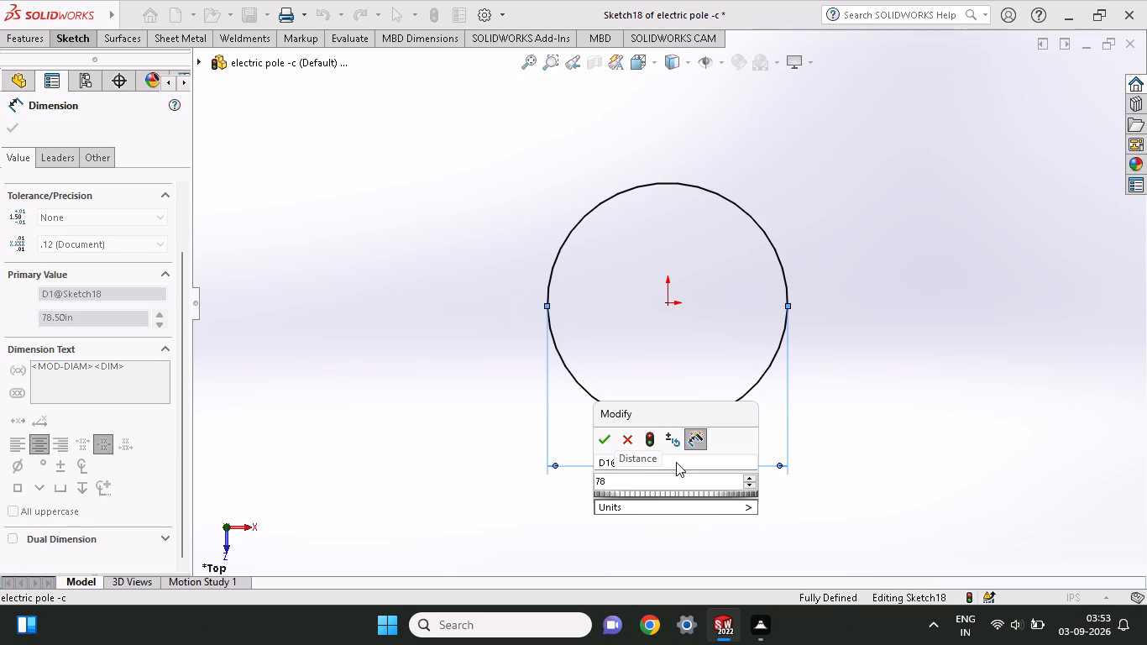
pyautogui.write('1/')
pyautogui.press('2')
pyautogui.hotkey('shift', '"')
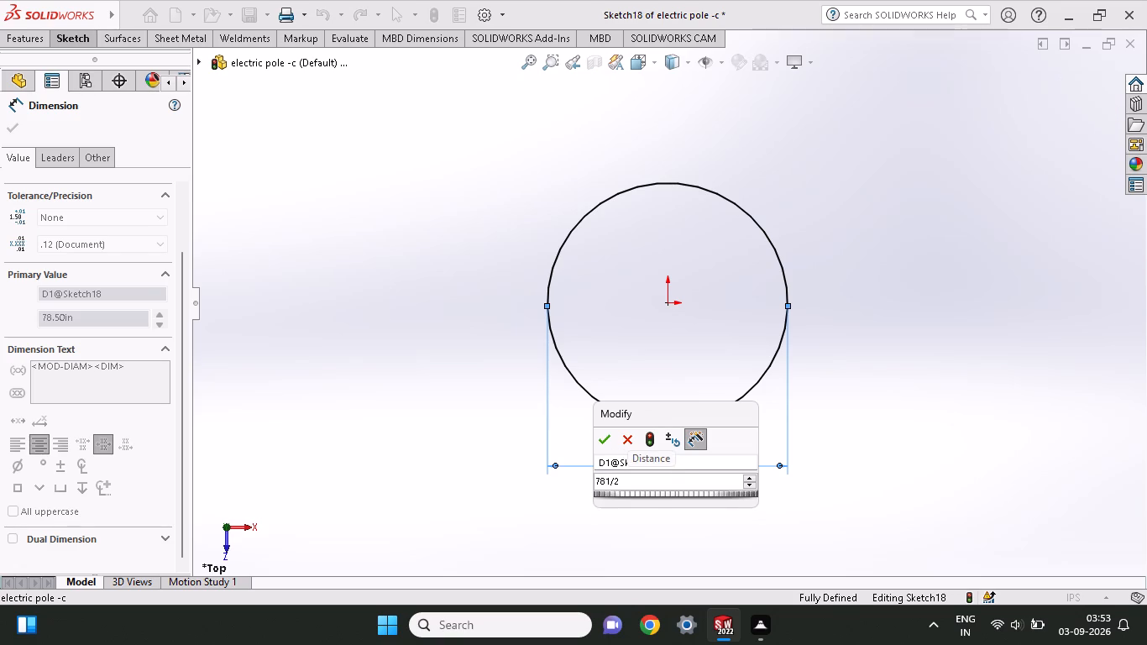
pyautogui.press('Return')
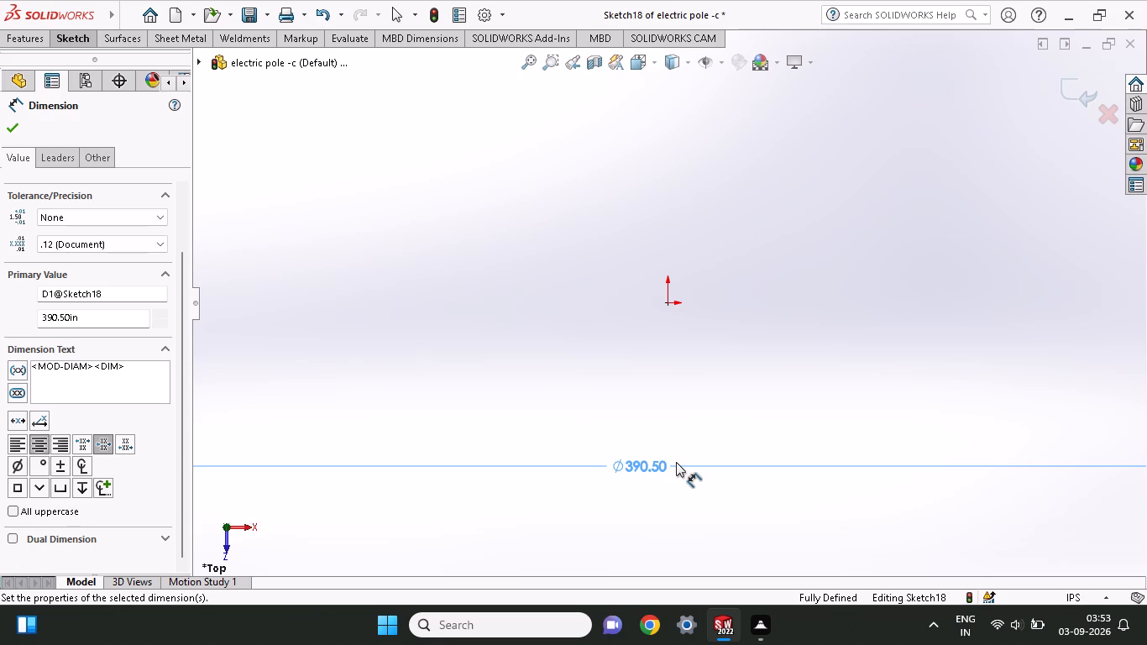
pyautogui.click(666, 498)
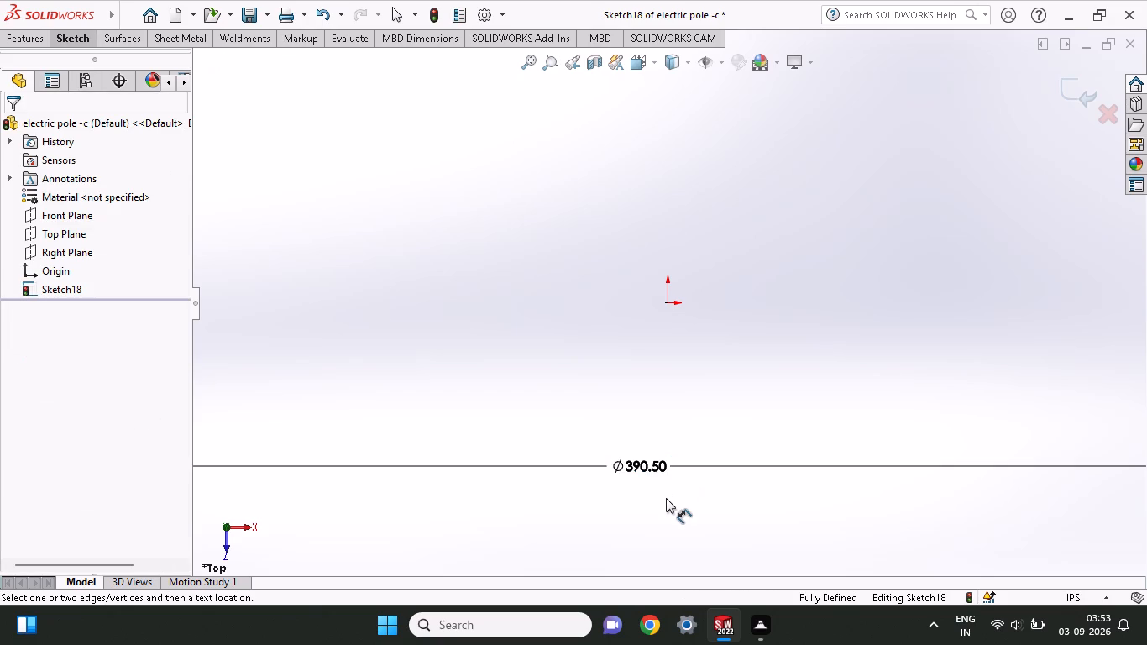
# Sketch a second circle inside the first, centred on the origin, with a radius of about 159.7 in.
pyautogui.keyDown('ctrl'); pyautogui.scroll(-5, 666, 498); pyautogui.keyUp('ctrl')
pyautogui.keyDown('ctrl'); pyautogui.scroll(13, 666, 498); pyautogui.keyUp('ctrl')
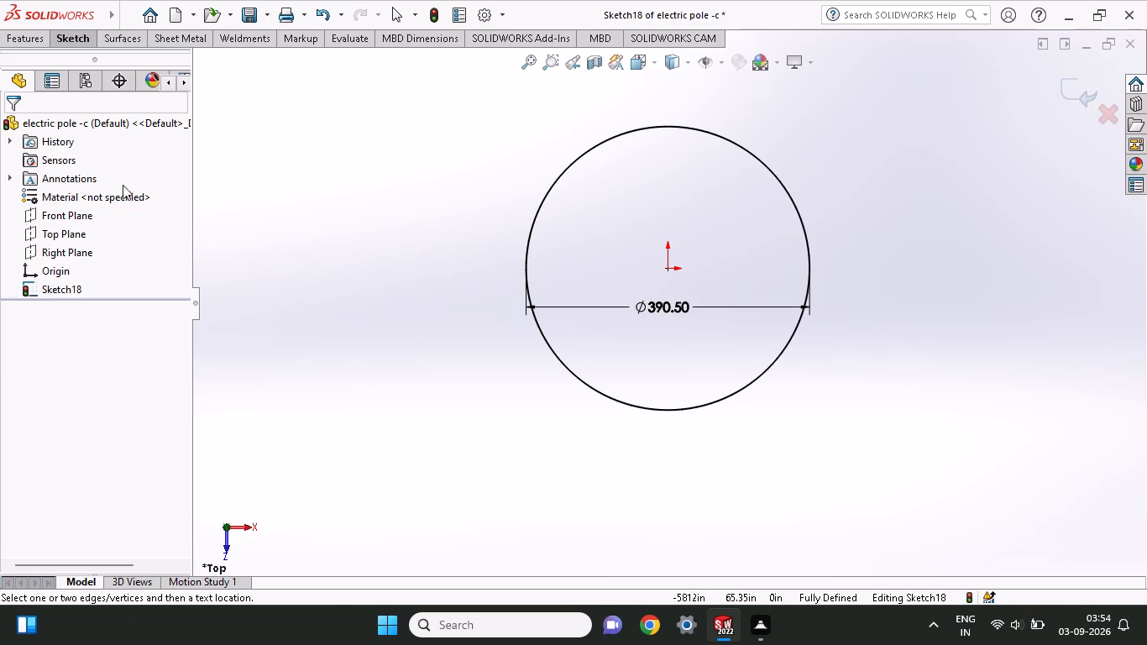
pyautogui.click(61, 39)
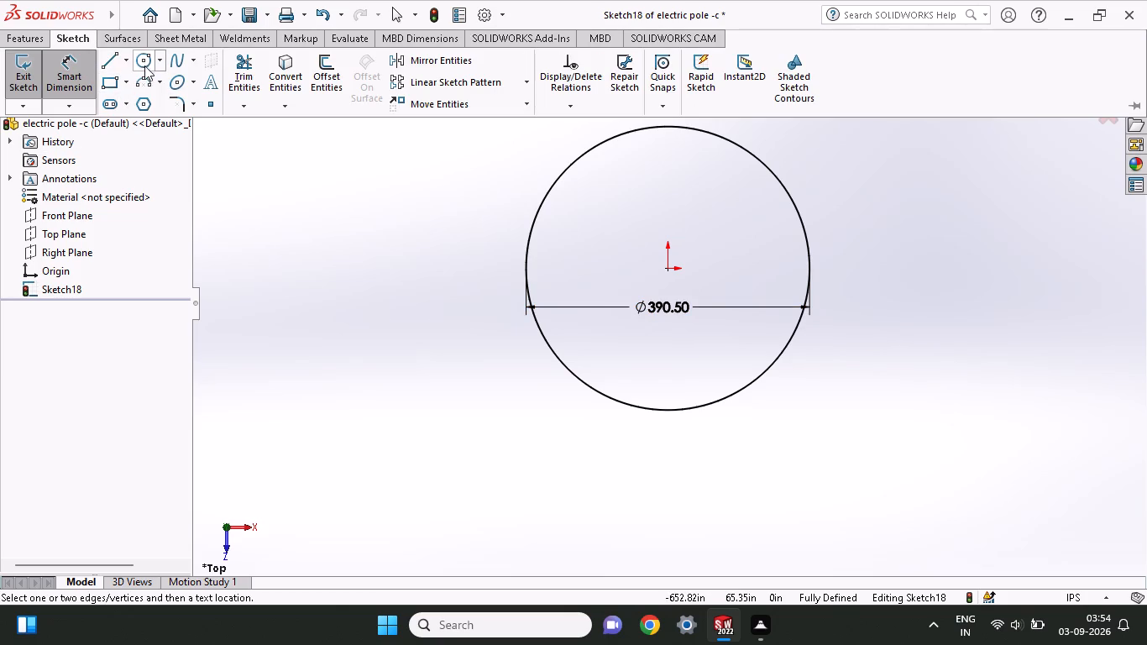
pyautogui.click(144, 63)
pyautogui.click(666, 271)
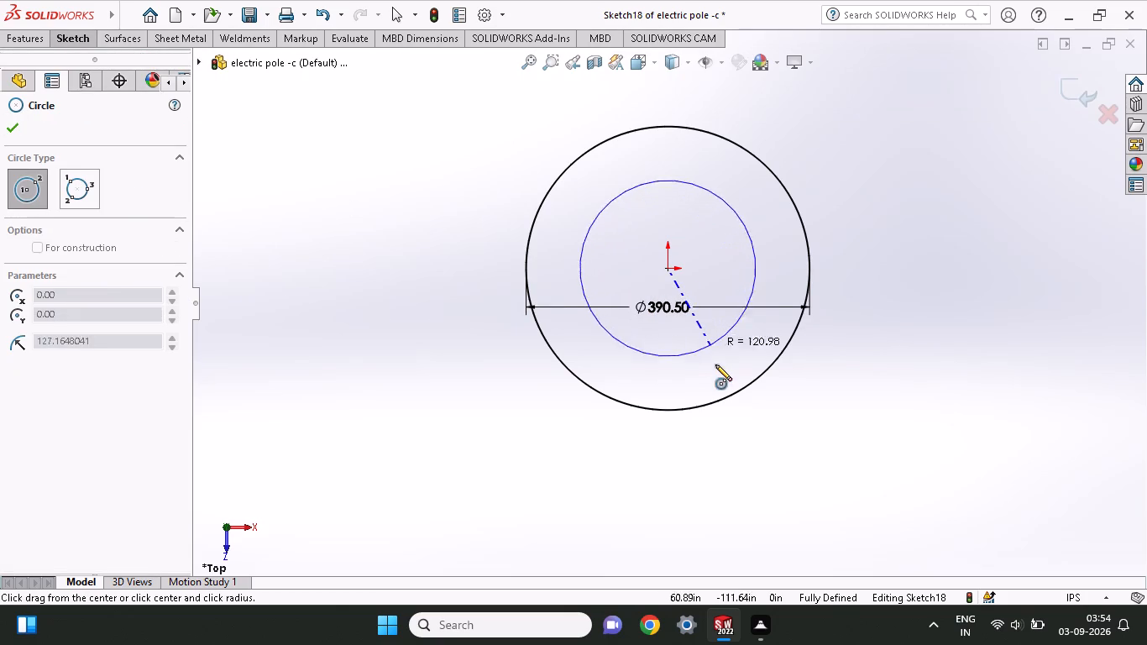
pyautogui.click(718, 373)
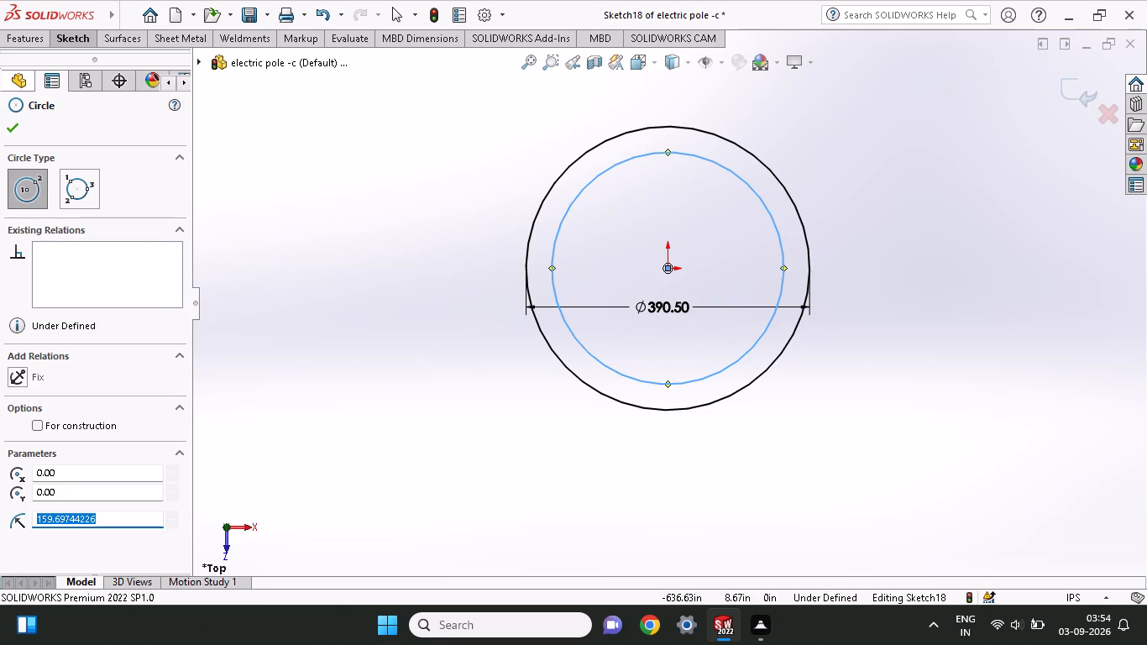
# Dimension the inner circle's diameter, entering 481/2" as its value.
pyautogui.click(59, 45)
pyautogui.click(81, 91)
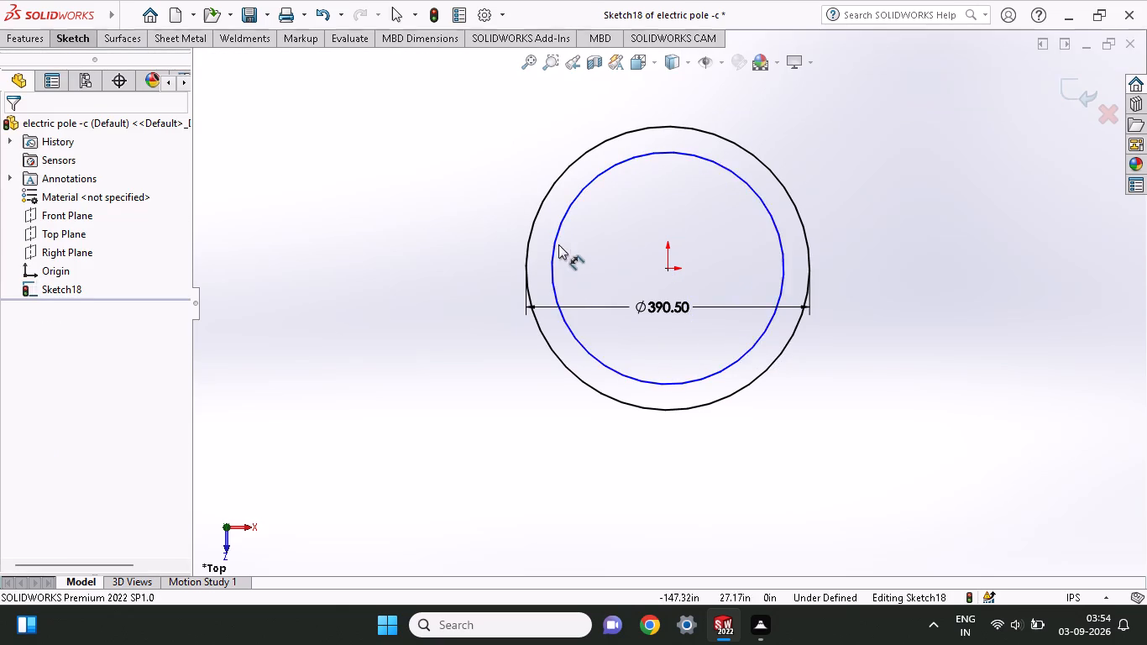
pyautogui.click(554, 236)
pyautogui.click(635, 469)
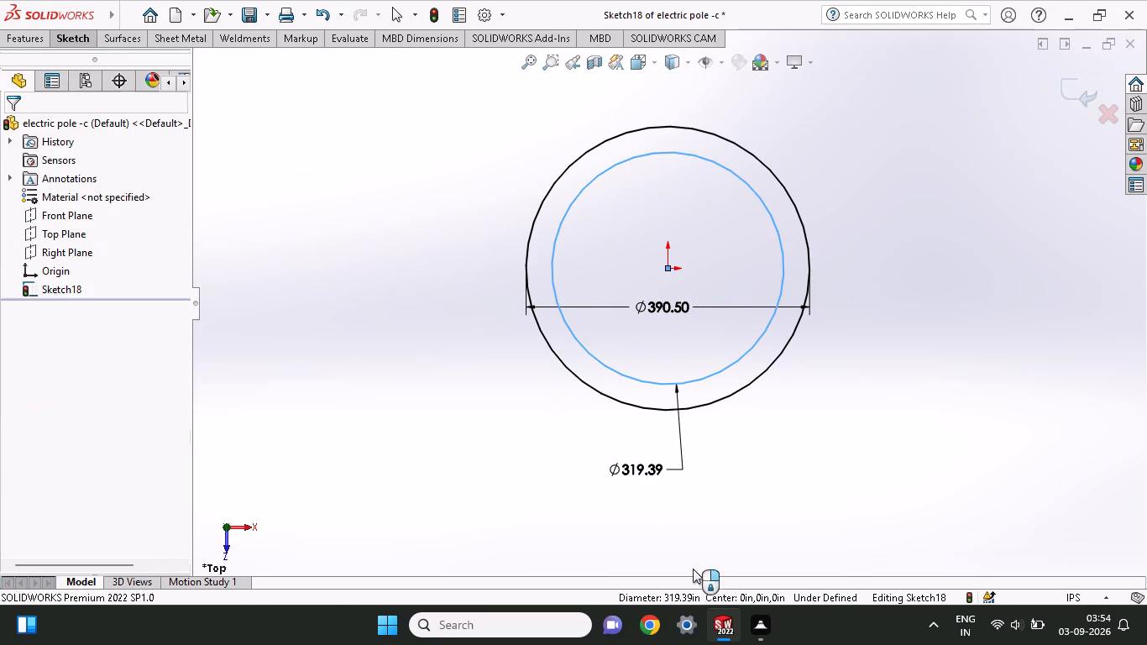
pyautogui.write('48')
pyautogui.write('1/2')
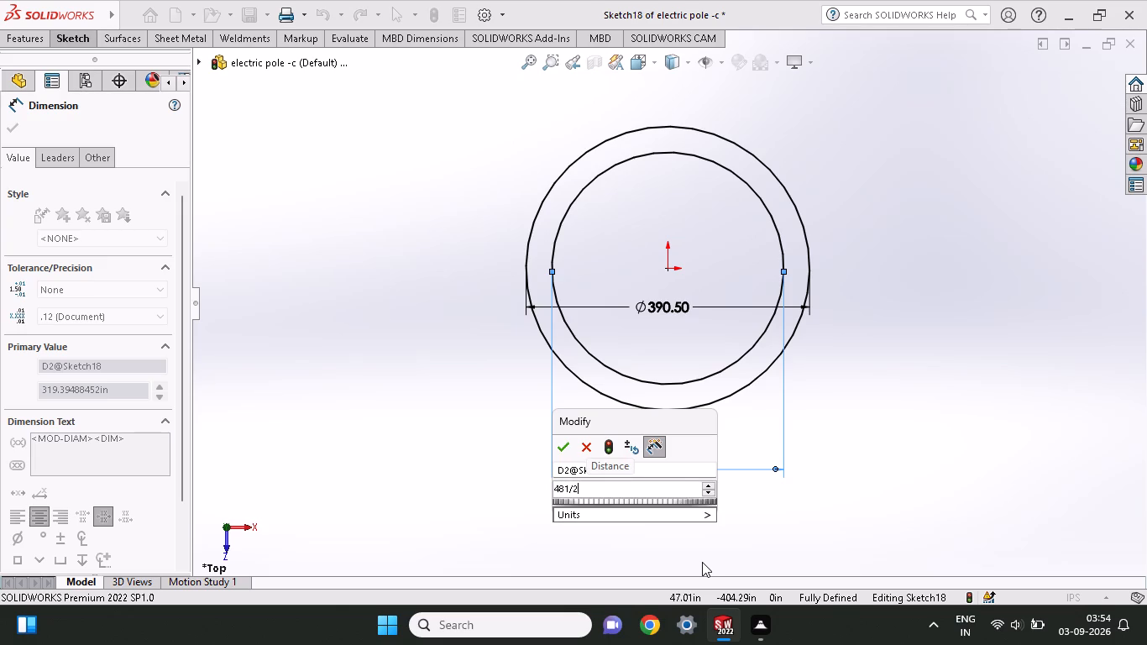
pyautogui.hotkey('shift', '"')
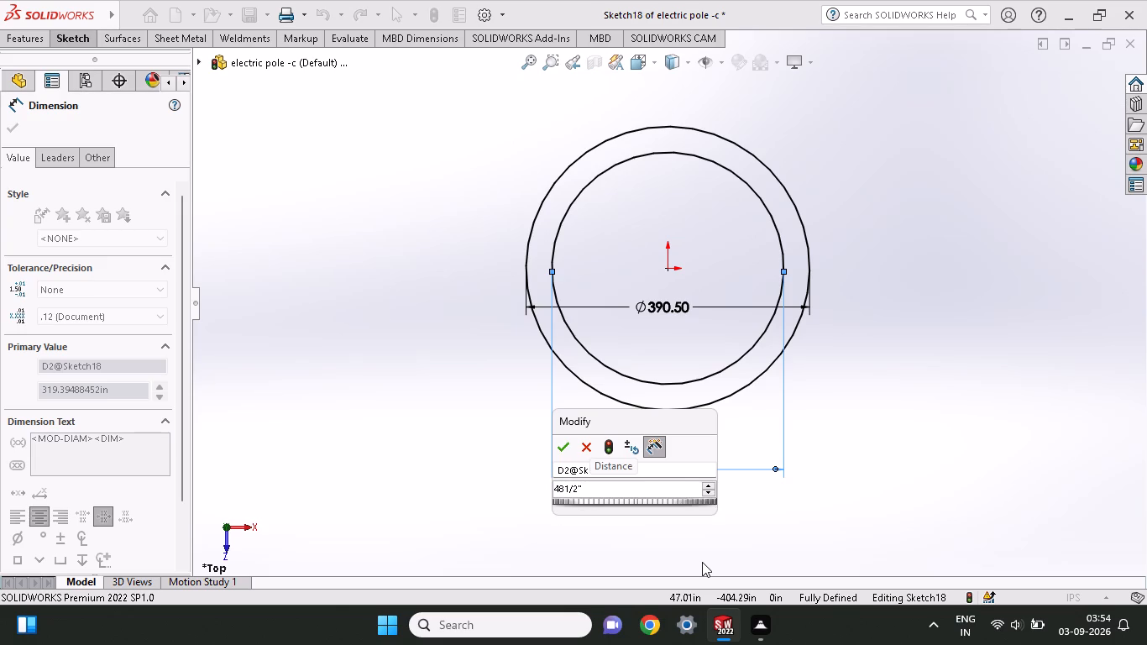
pyautogui.press('Return')
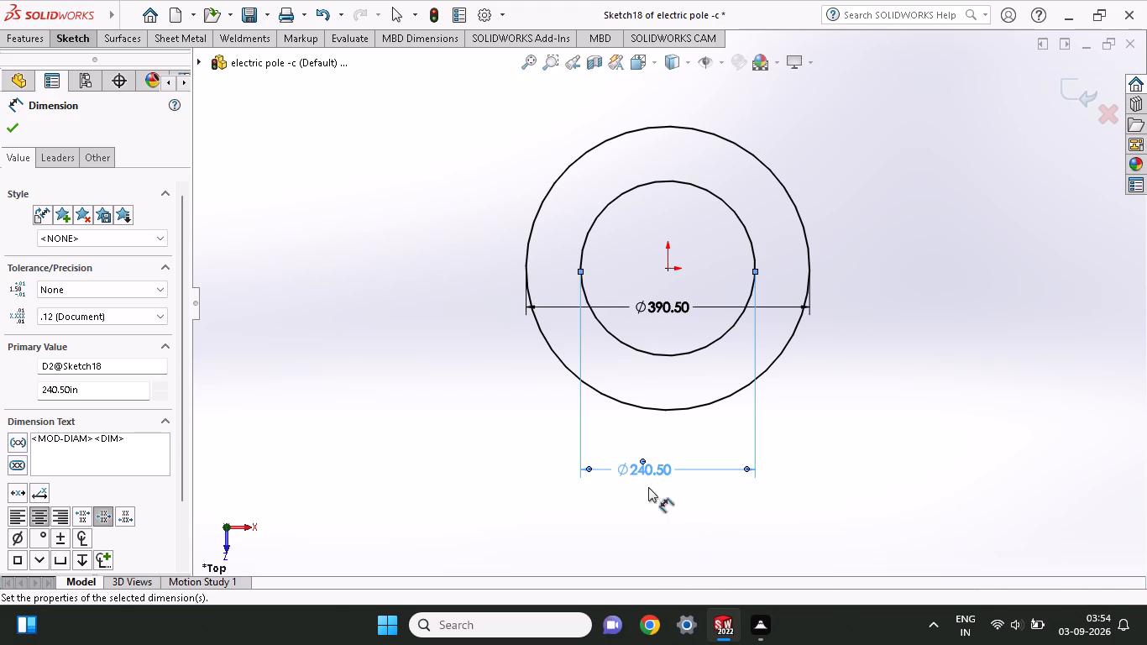
# Sketch a third circle centred on the origin between the two existing circles, with a radius of about 163.8 in.
pyautogui.click(76, 38)
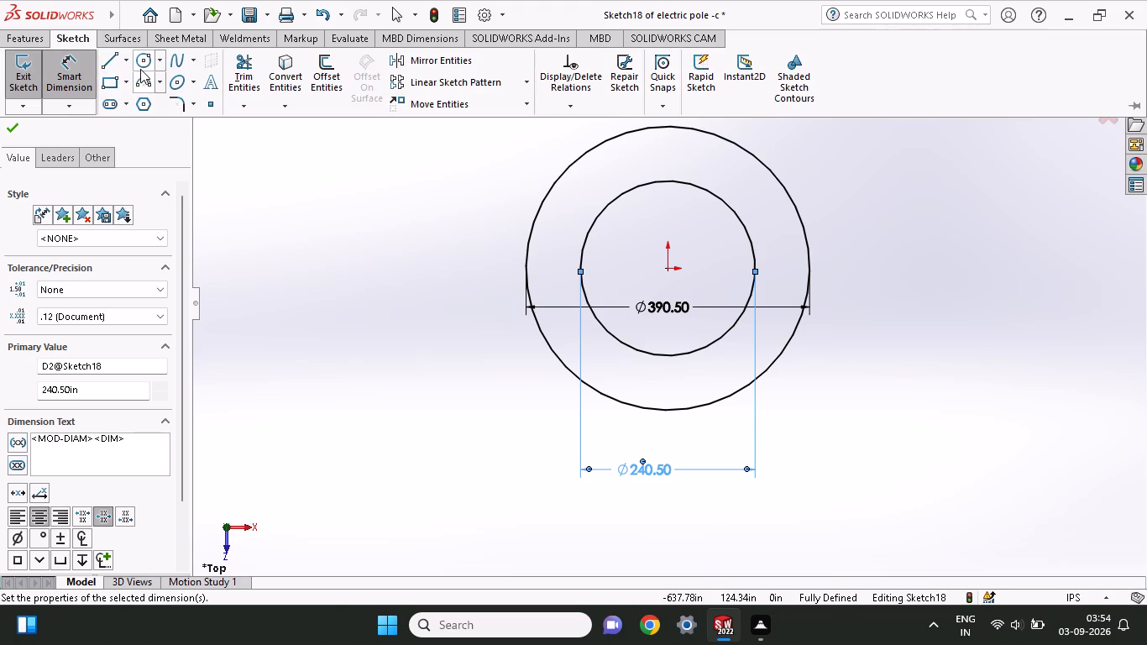
pyautogui.click(142, 63)
pyautogui.click(109, 42)
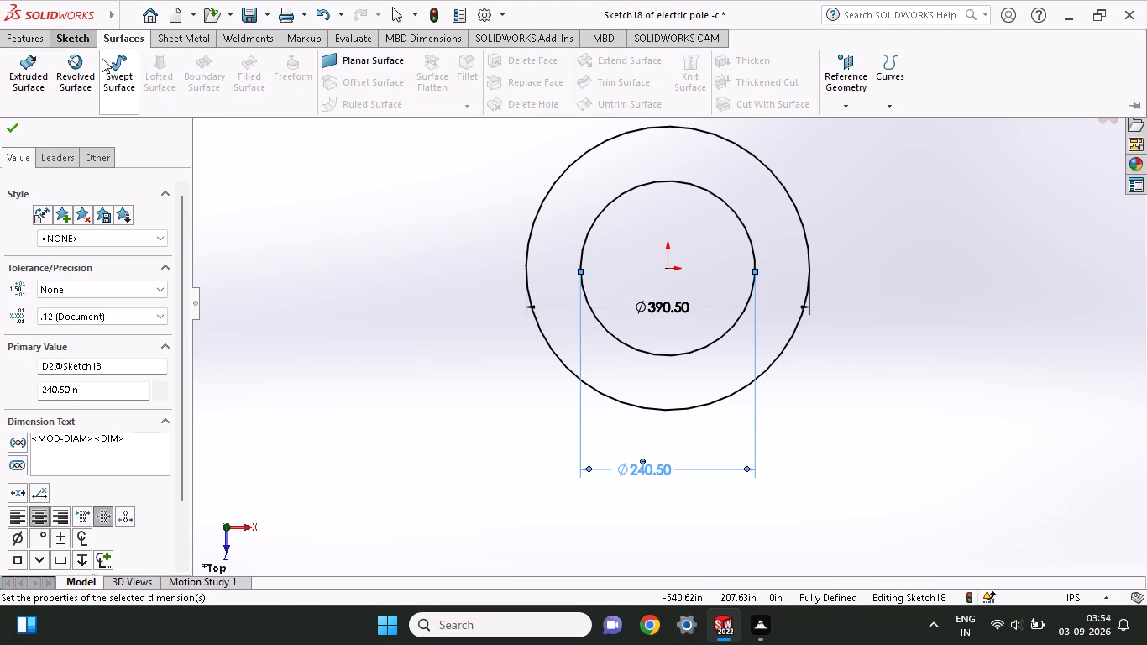
pyautogui.click(63, 39)
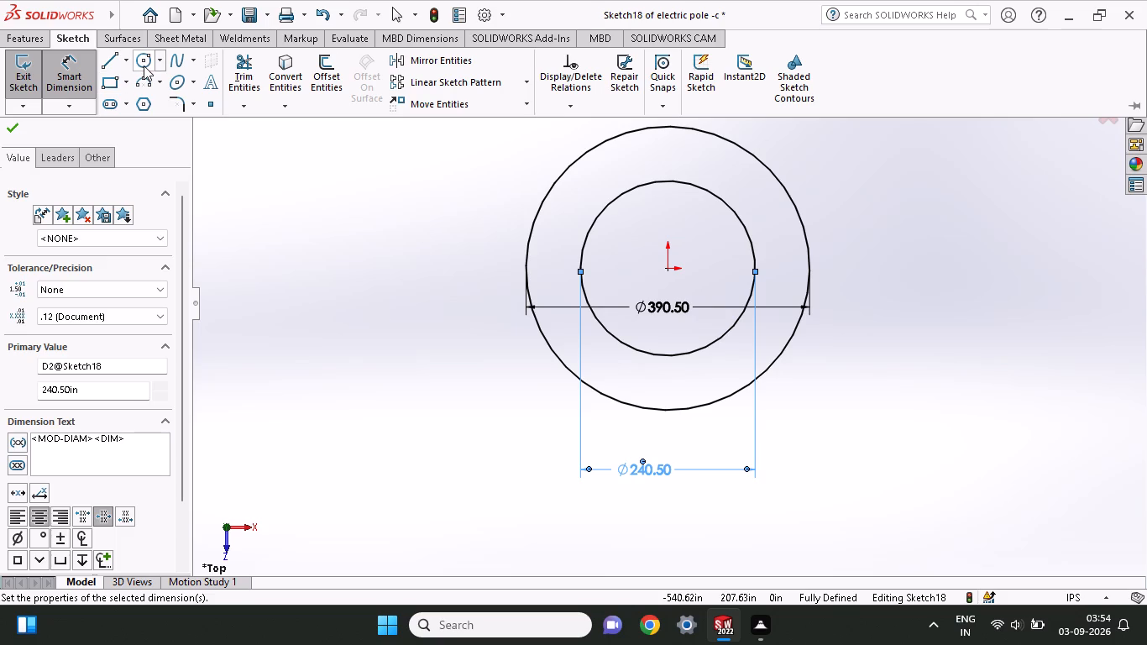
pyautogui.click(144, 65)
pyautogui.click(666, 268)
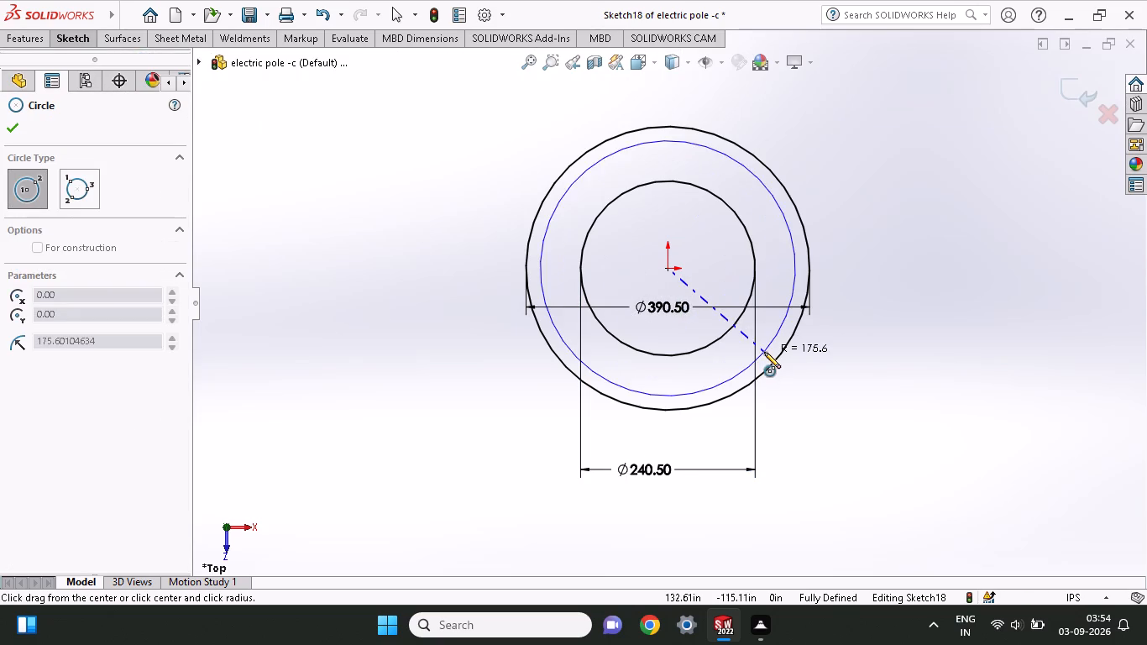
pyautogui.click(754, 350)
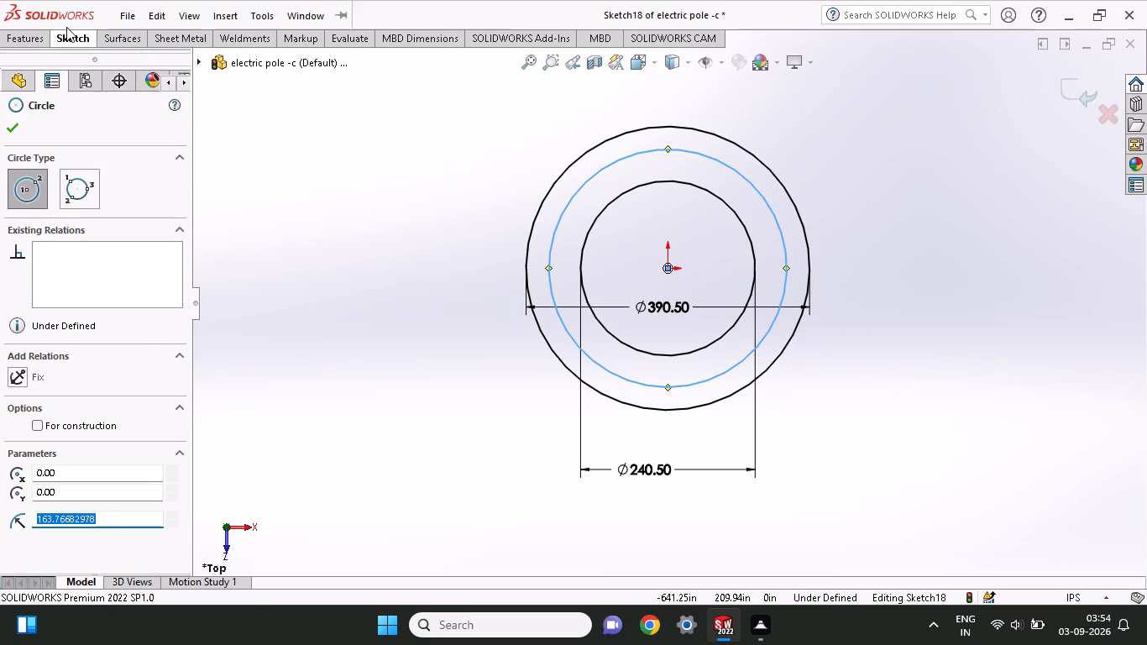
# Dimension the diameter of the circle between the inner and outer circles, entering 72.50" as its value.
pyautogui.click(72, 37)
pyautogui.click(72, 77)
pyautogui.click(614, 375)
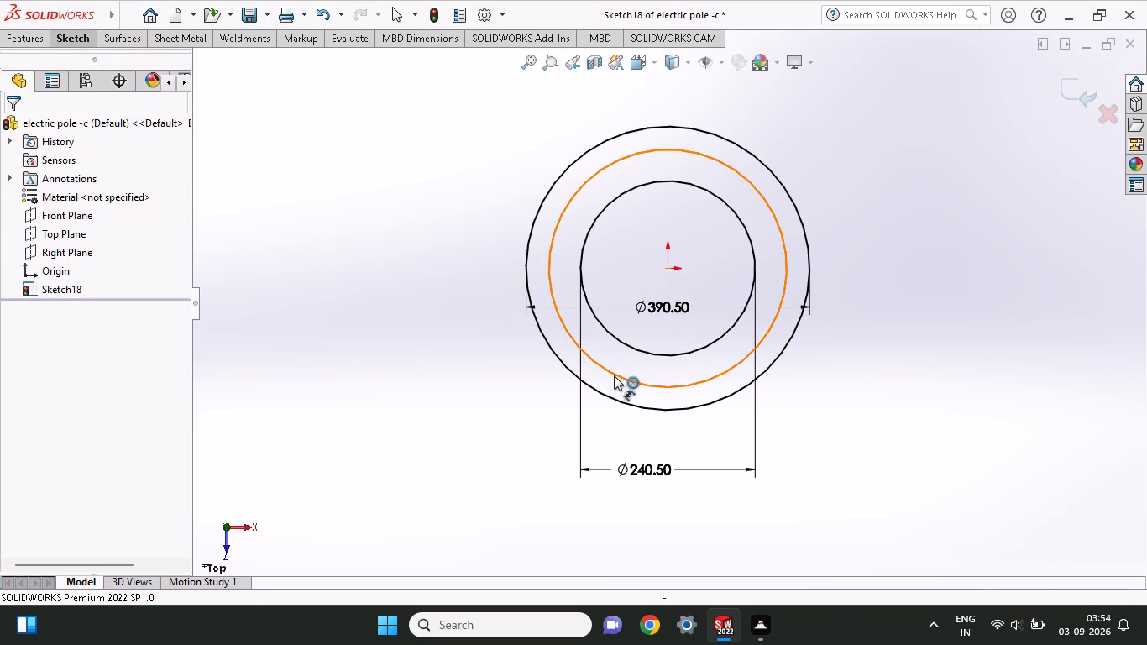
pyautogui.click(519, 407)
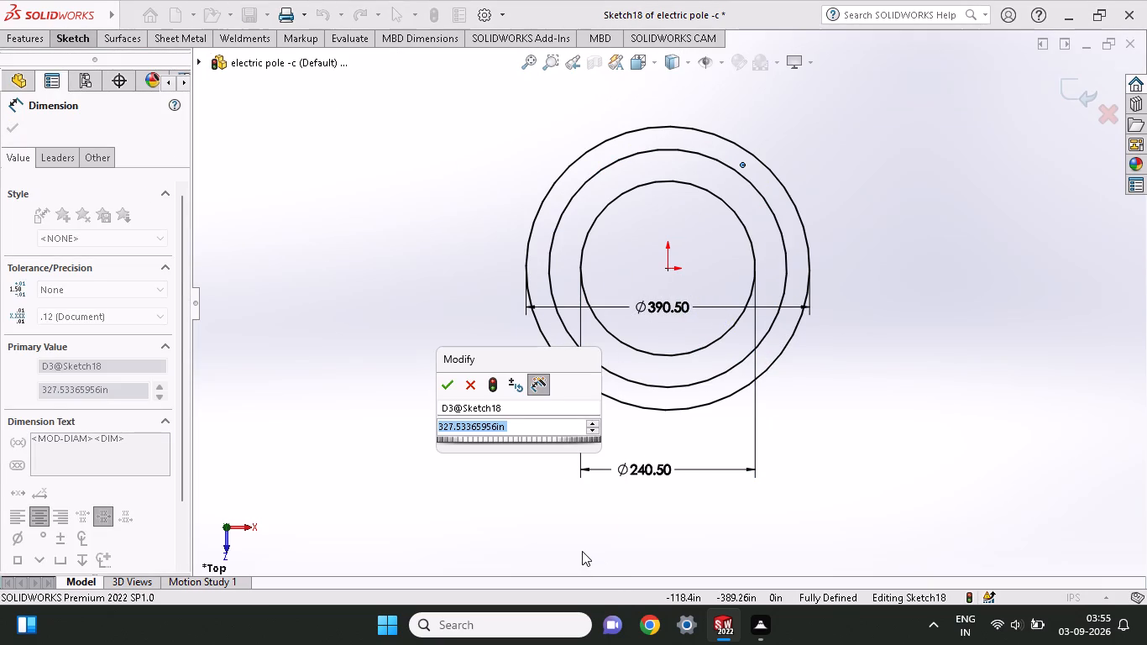
pyautogui.write('72')
pyautogui.press('.')
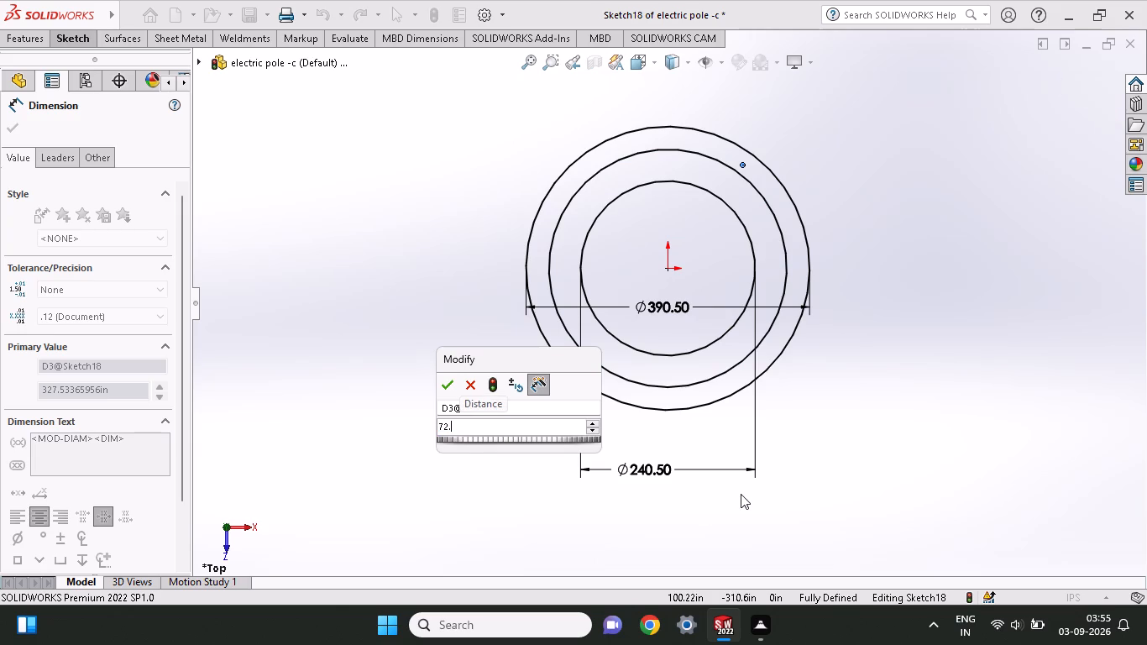
pyautogui.write('50')
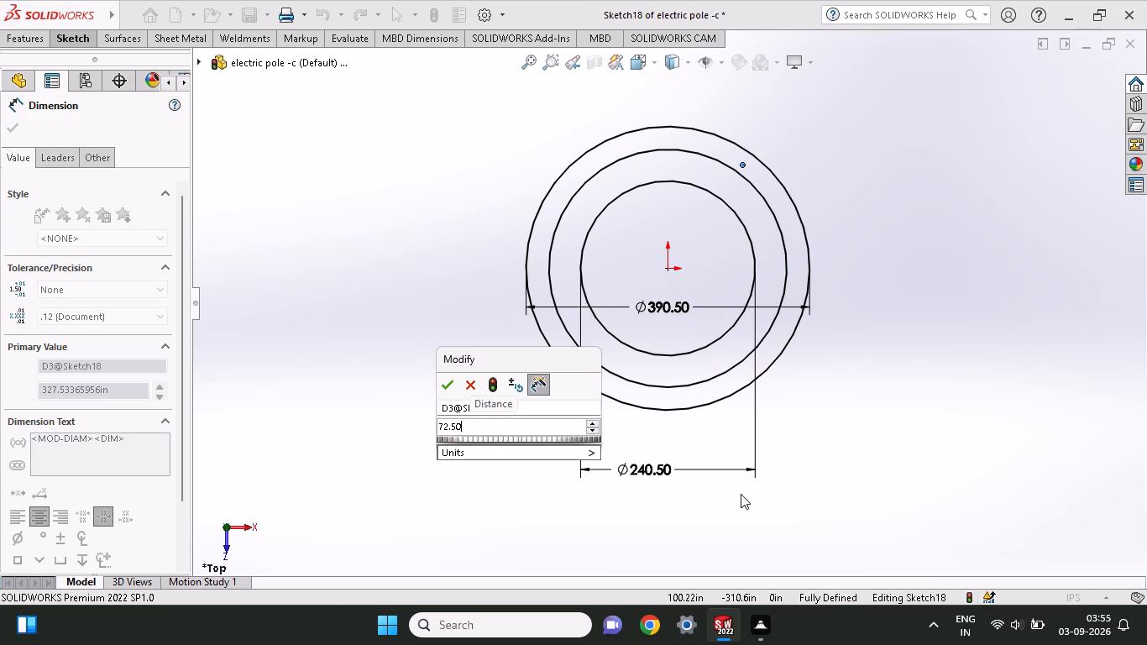
pyautogui.hotkey('shift', '"')
pyautogui.press('Return')
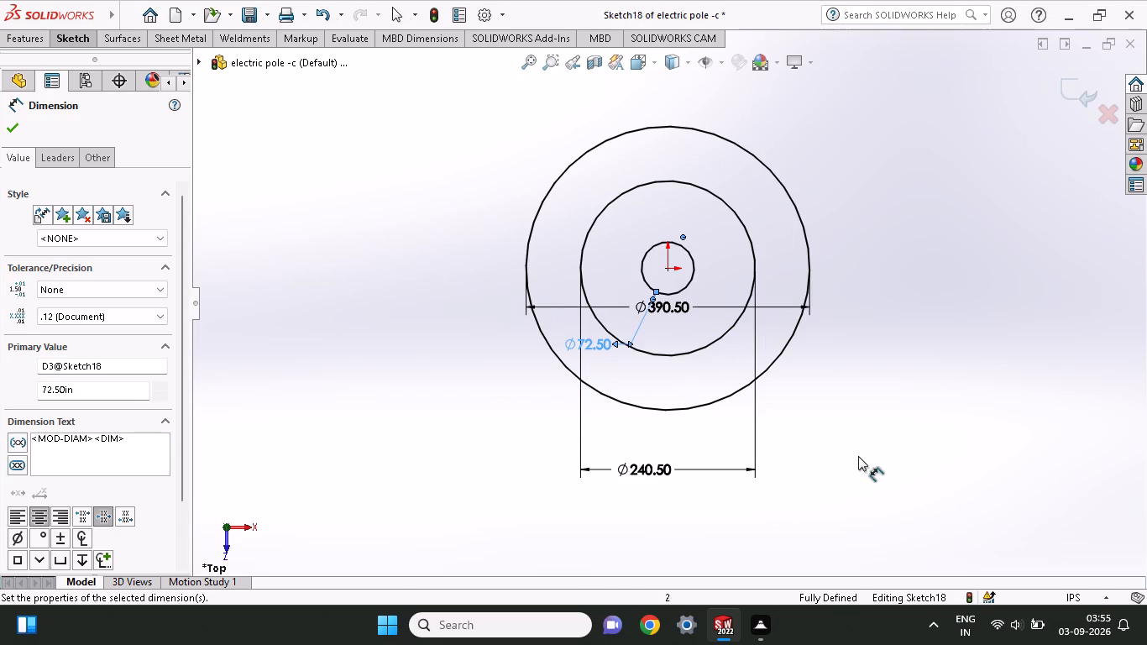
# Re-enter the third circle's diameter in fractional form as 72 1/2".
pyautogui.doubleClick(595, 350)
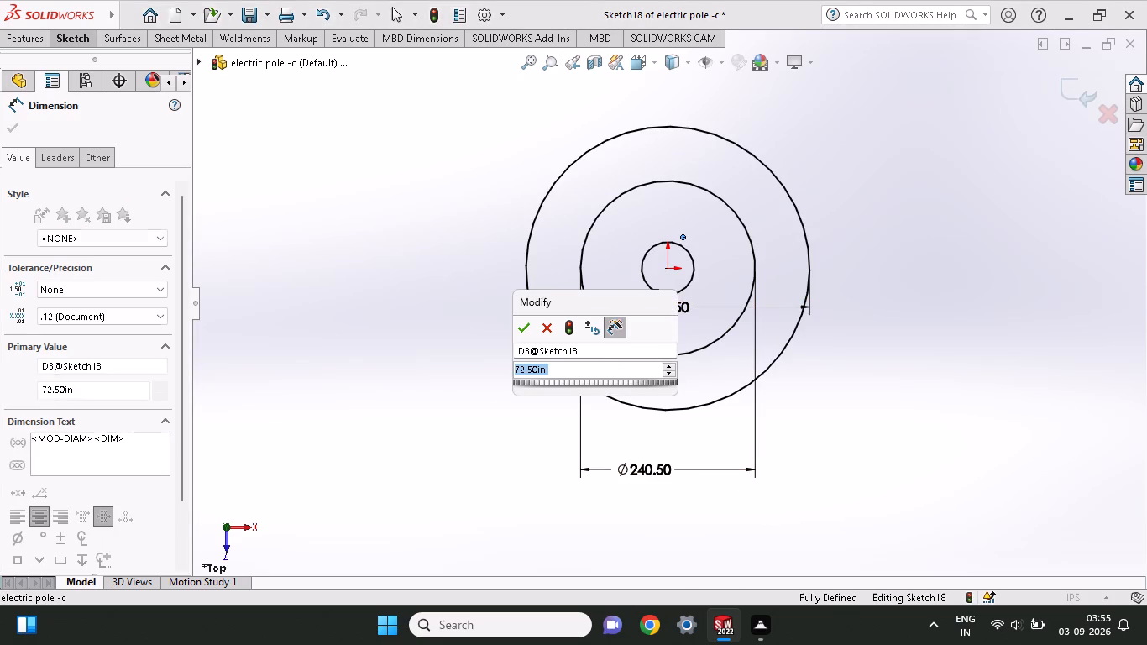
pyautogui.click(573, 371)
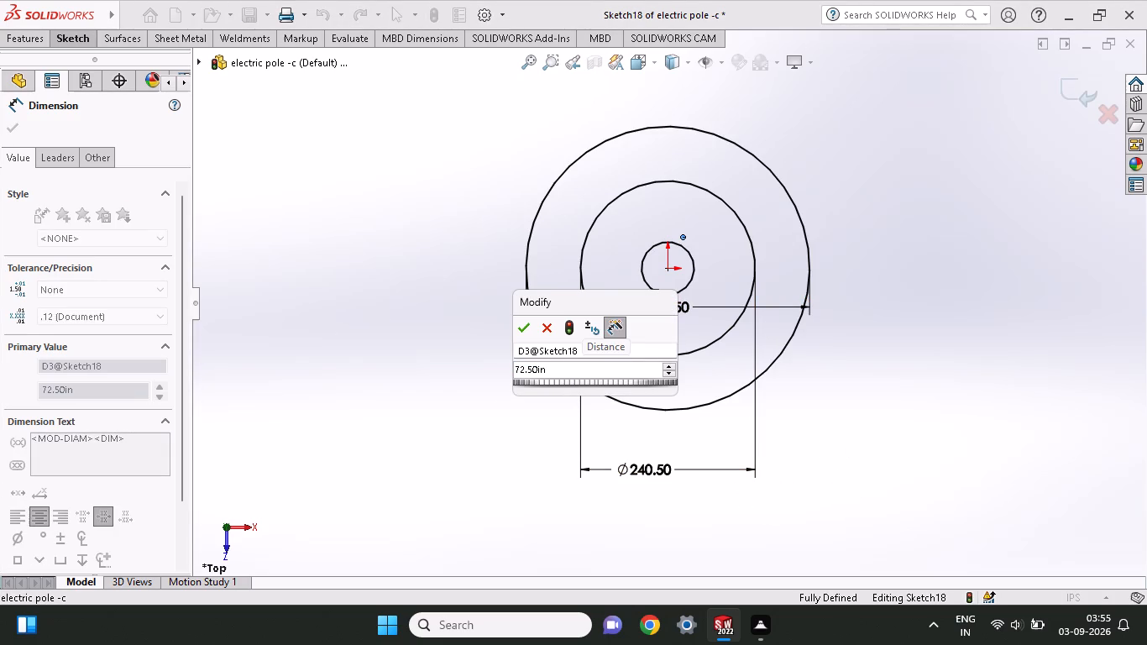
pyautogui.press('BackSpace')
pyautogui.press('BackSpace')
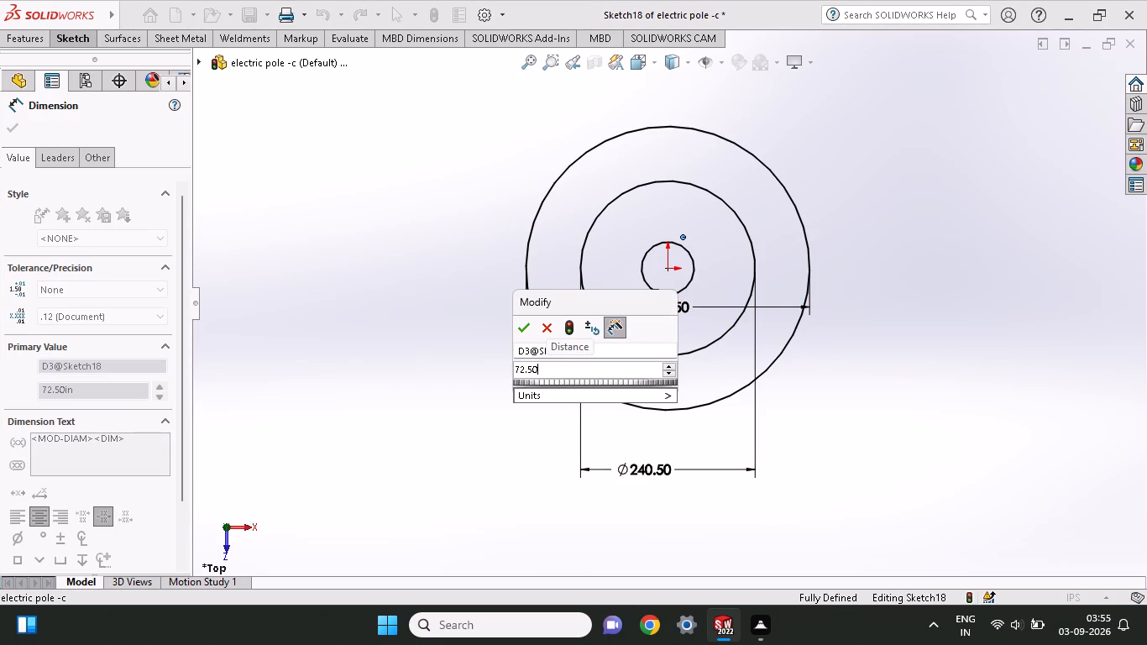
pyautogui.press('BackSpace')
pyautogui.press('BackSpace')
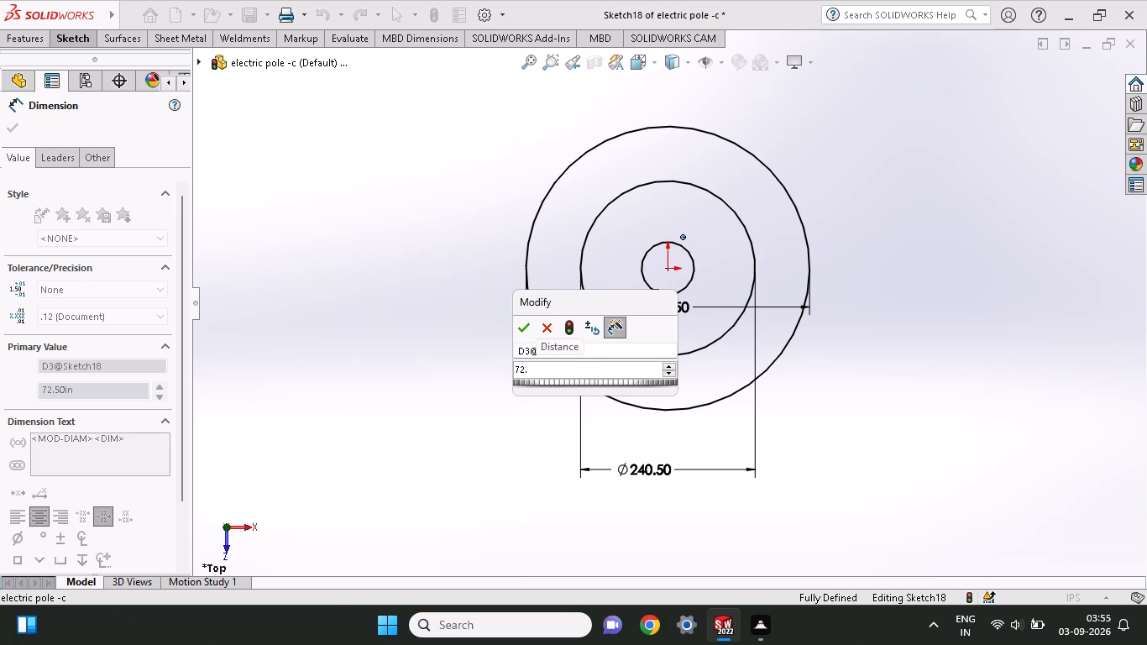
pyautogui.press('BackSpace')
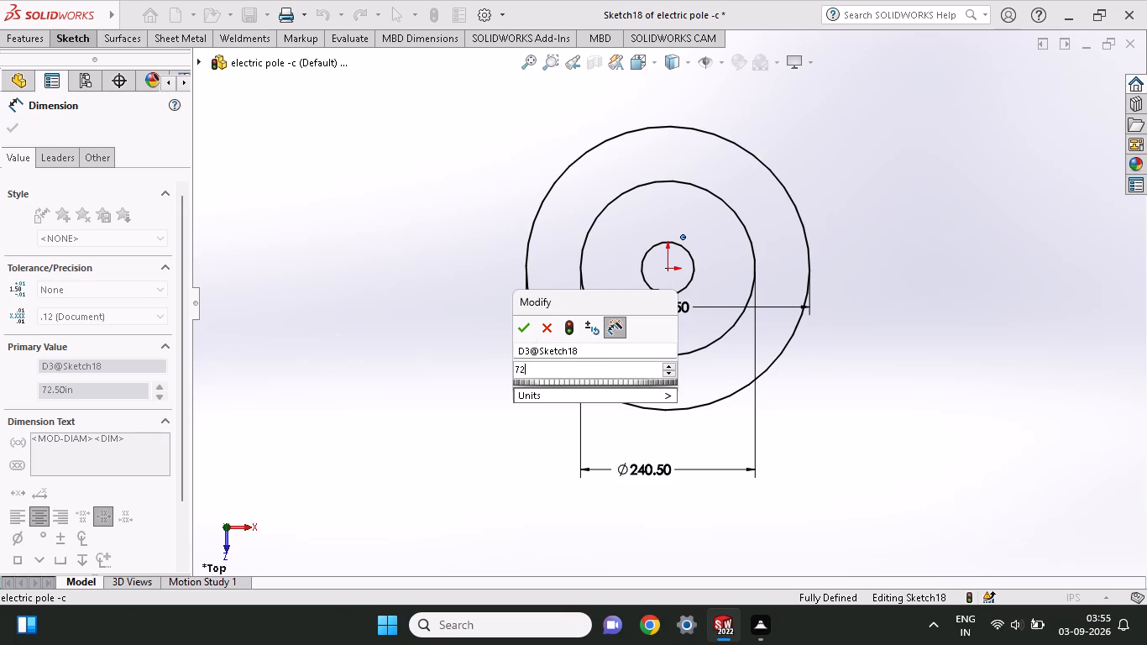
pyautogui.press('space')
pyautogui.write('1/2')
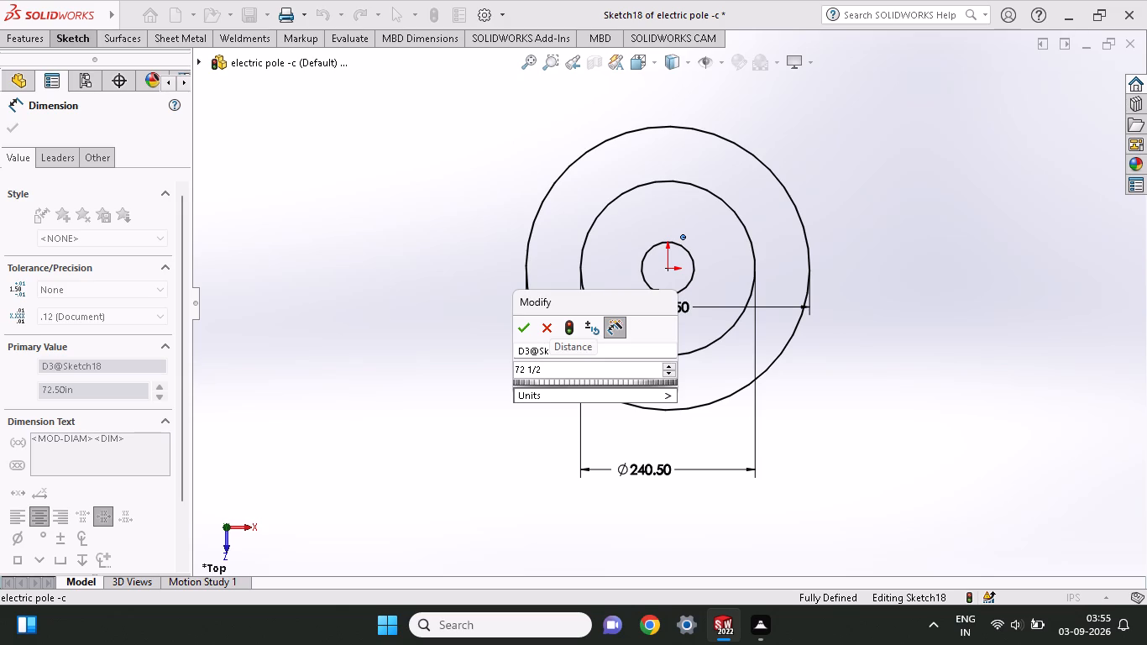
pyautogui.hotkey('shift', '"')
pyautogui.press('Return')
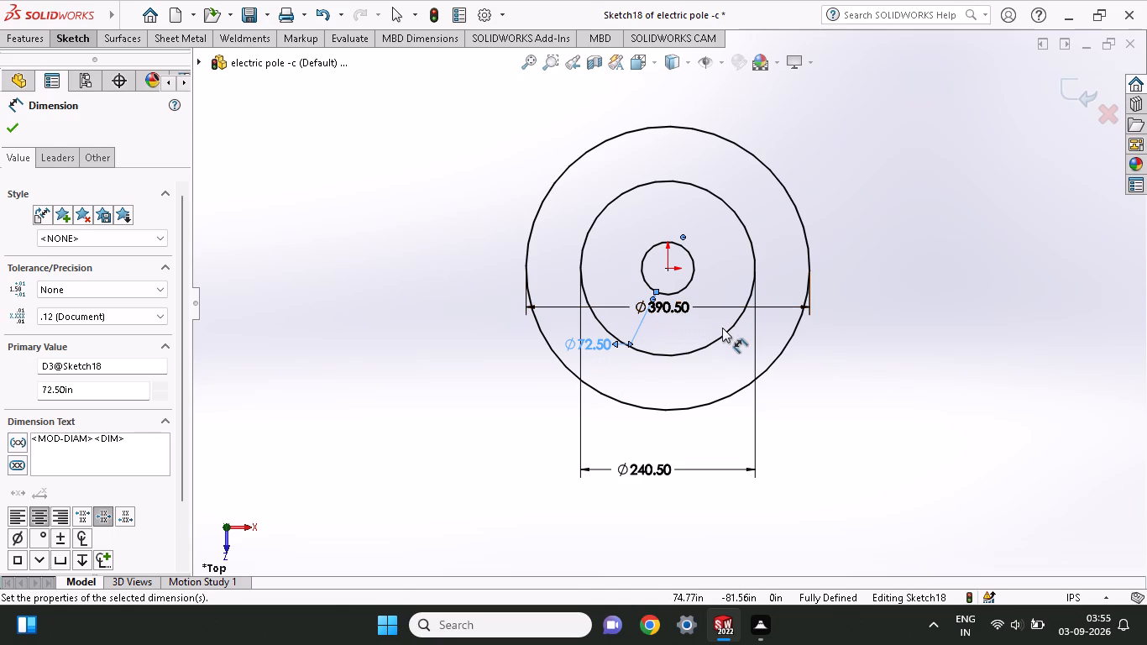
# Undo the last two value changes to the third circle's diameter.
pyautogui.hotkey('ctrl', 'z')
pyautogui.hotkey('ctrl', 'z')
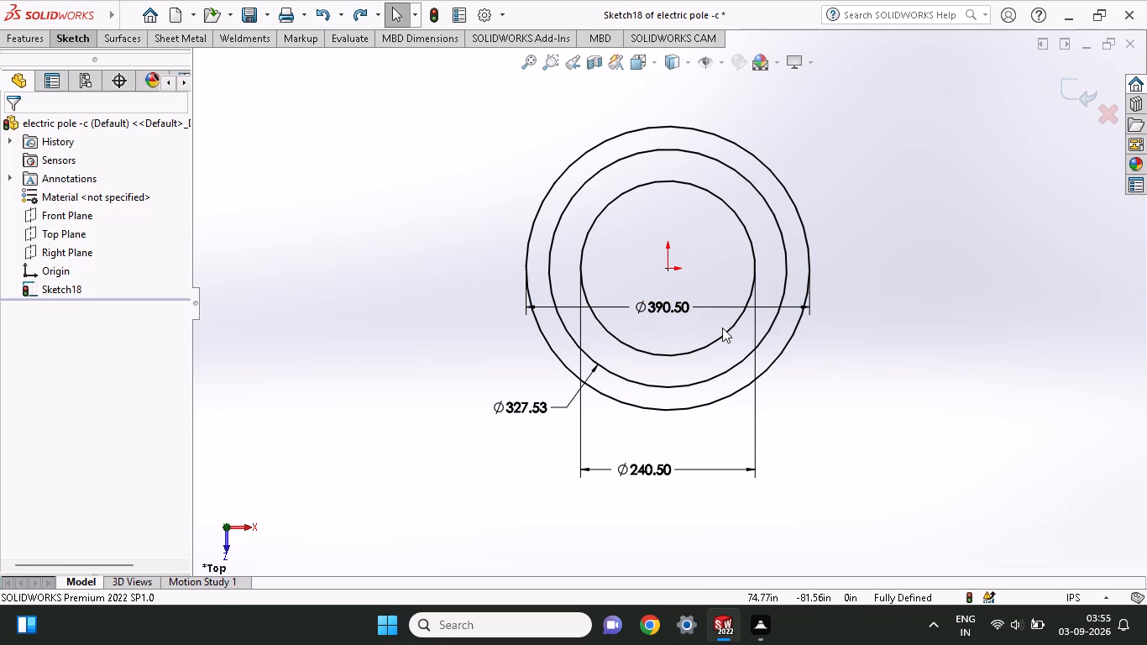
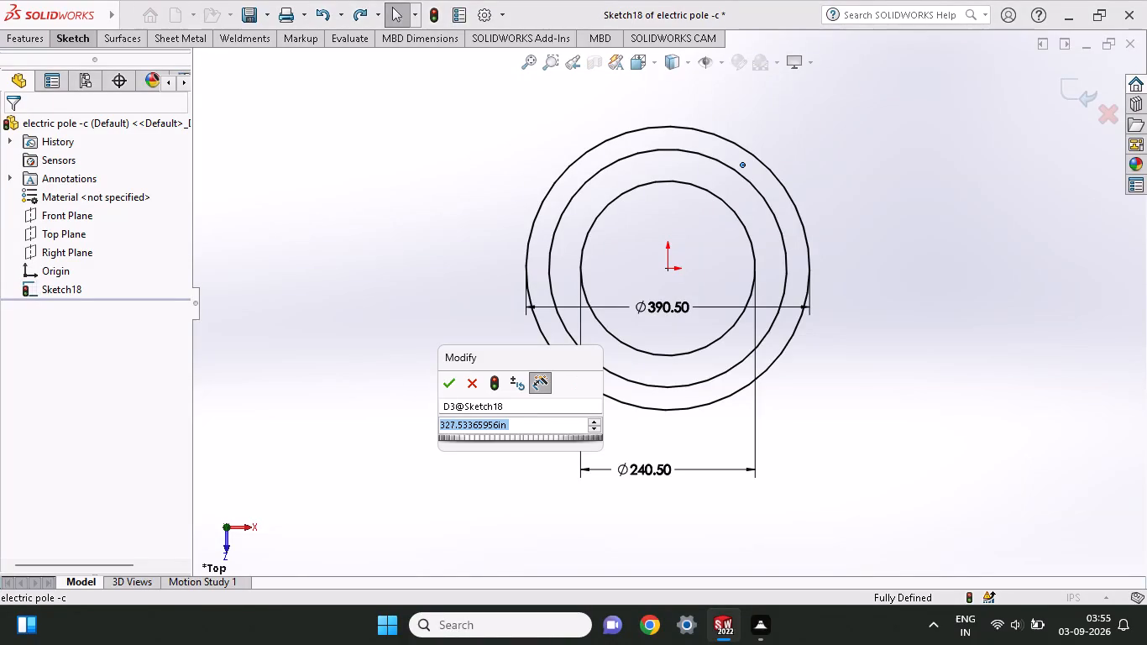
# Set the diameter of the circle between the inner and outer circles to 721/2".
pyautogui.write('72')
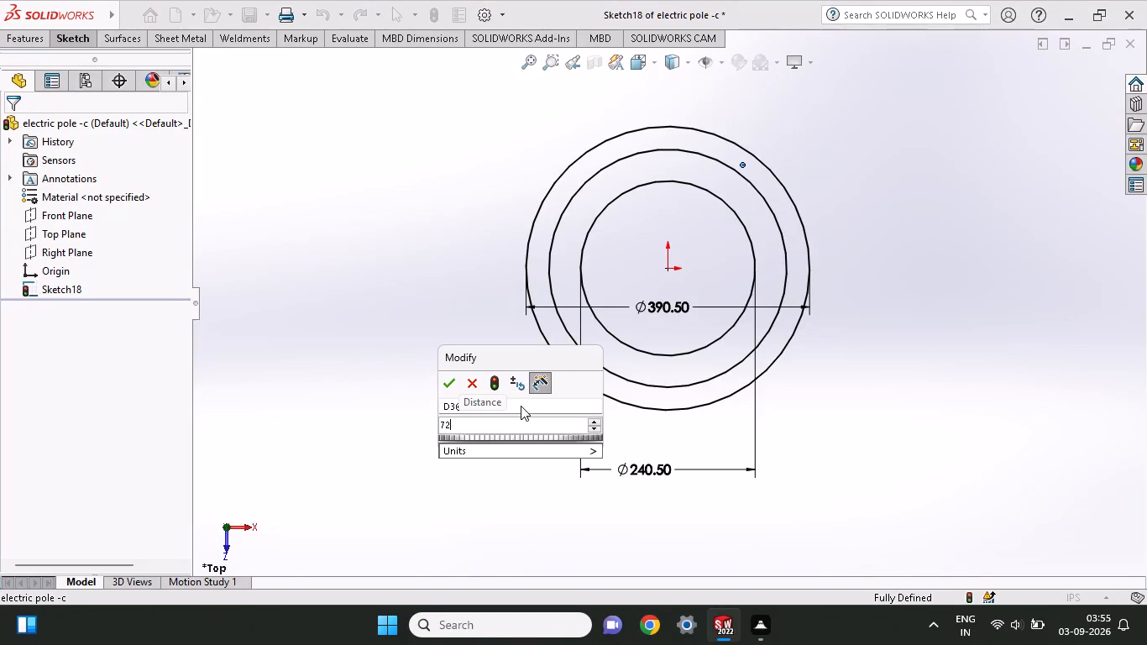
pyautogui.write('1/2')
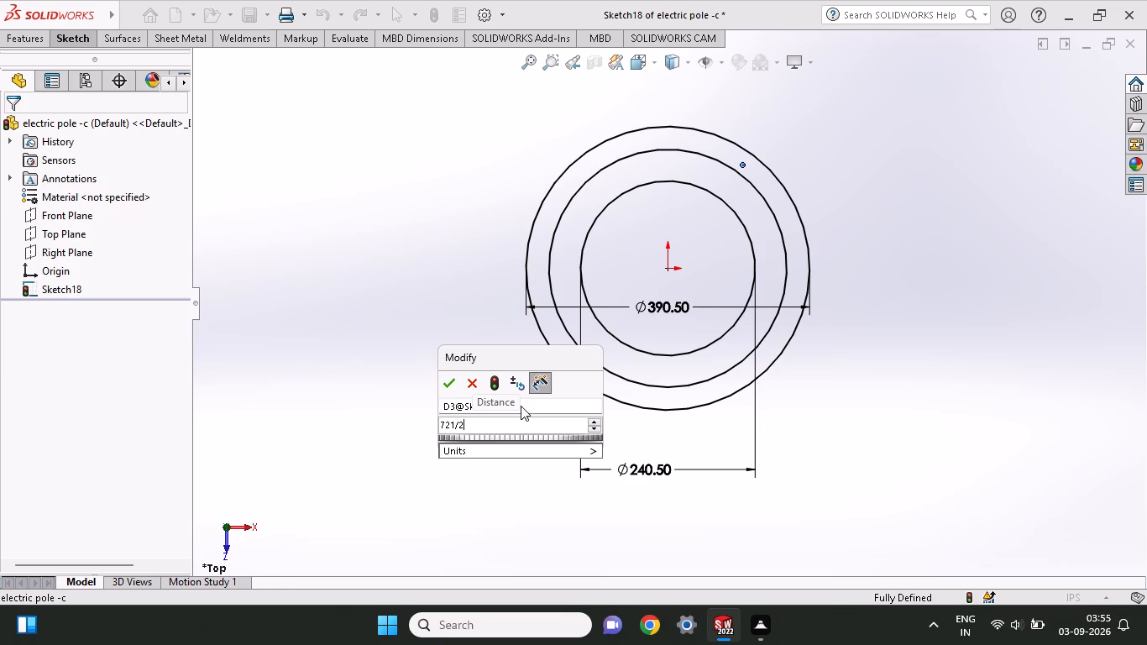
pyautogui.hotkey('shift', '"')
pyautogui.press('Return')
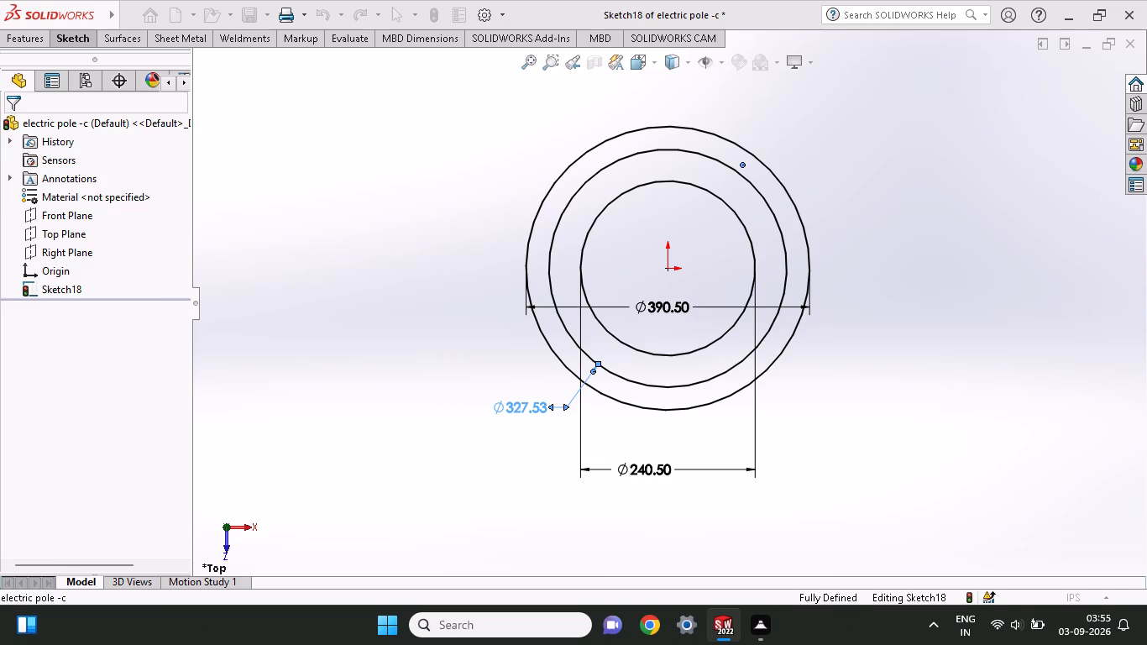
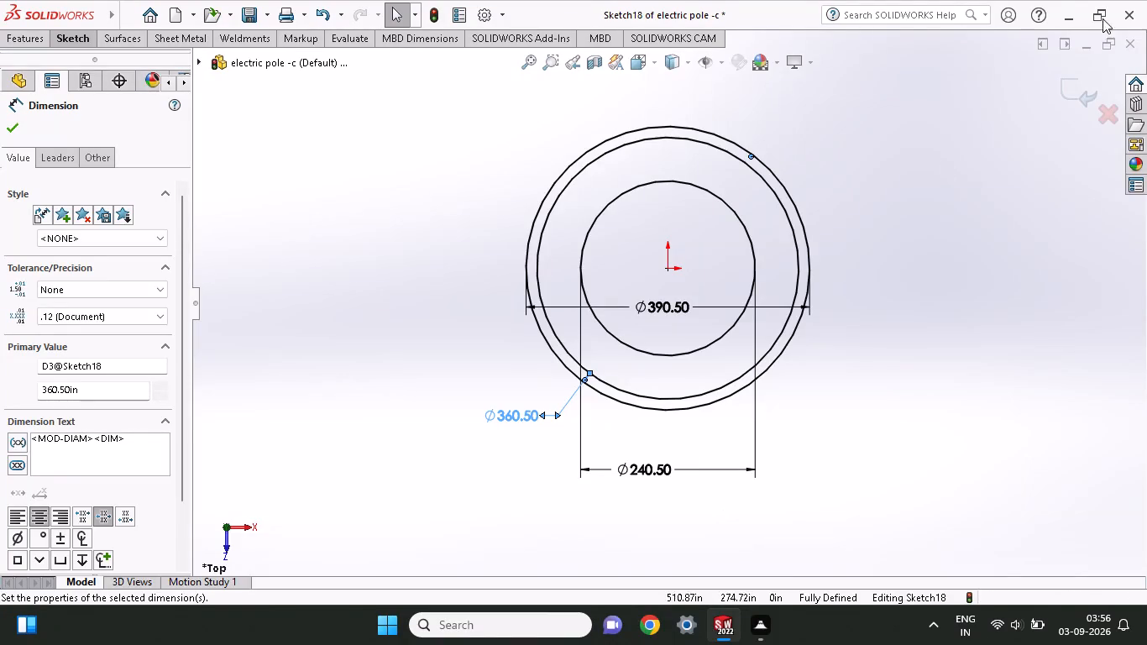
# Bring up the sketch tools to continue working on the concentric-circle sketch.
pyautogui.click(80, 39)
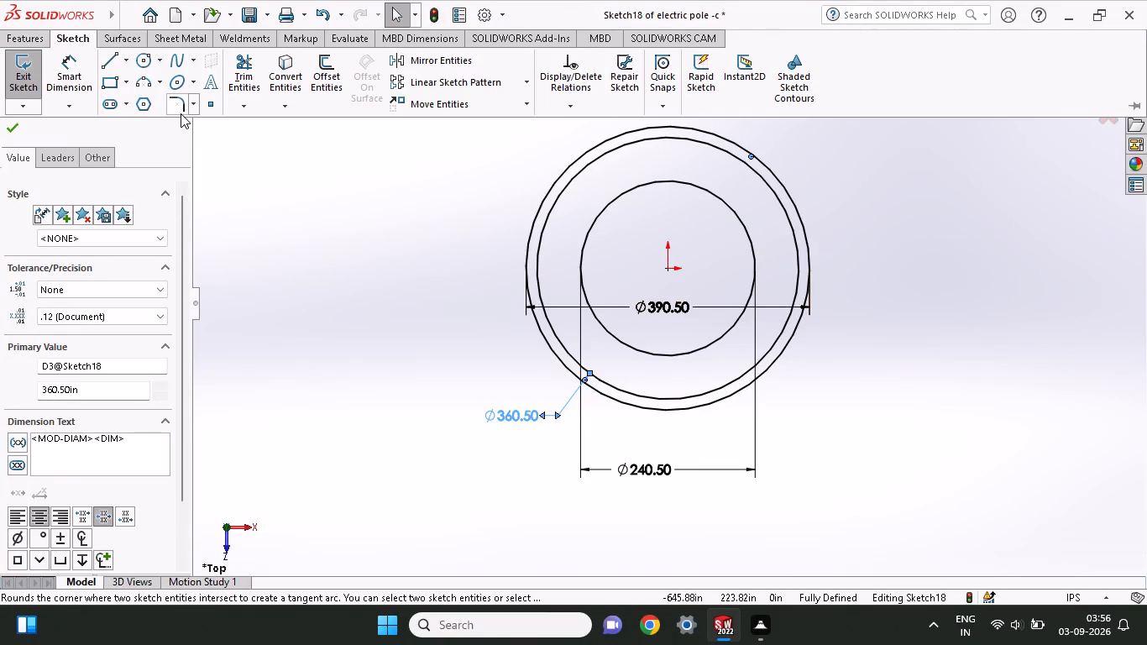
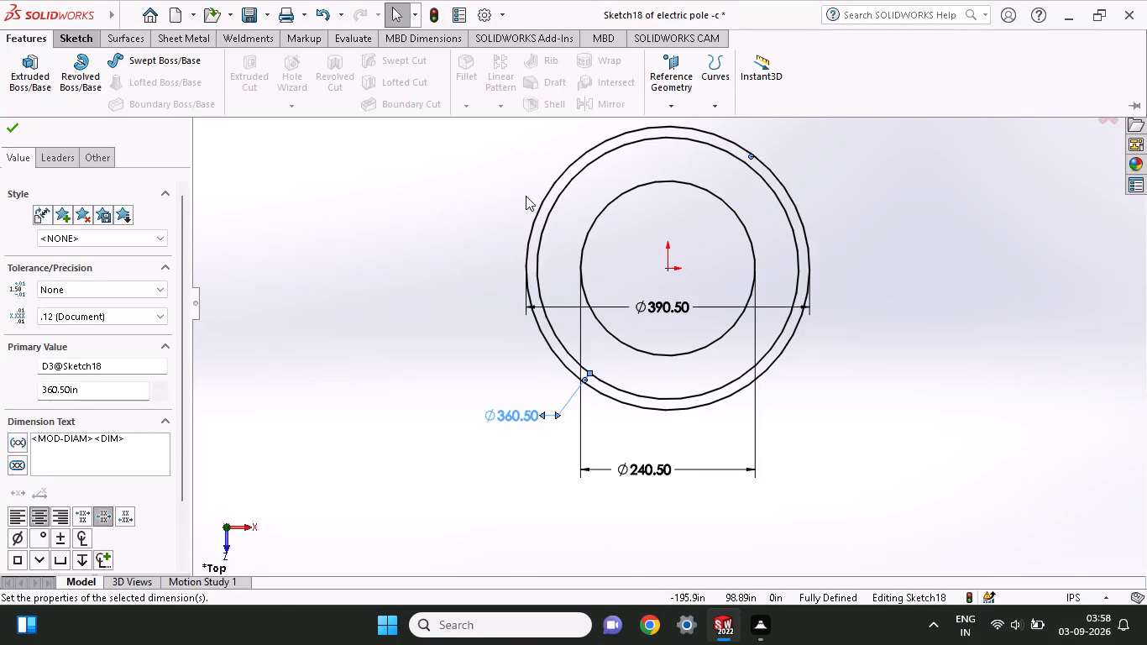
# Convert the 360.50 in diameter circle to construction geometry.
pyautogui.click(540, 228)
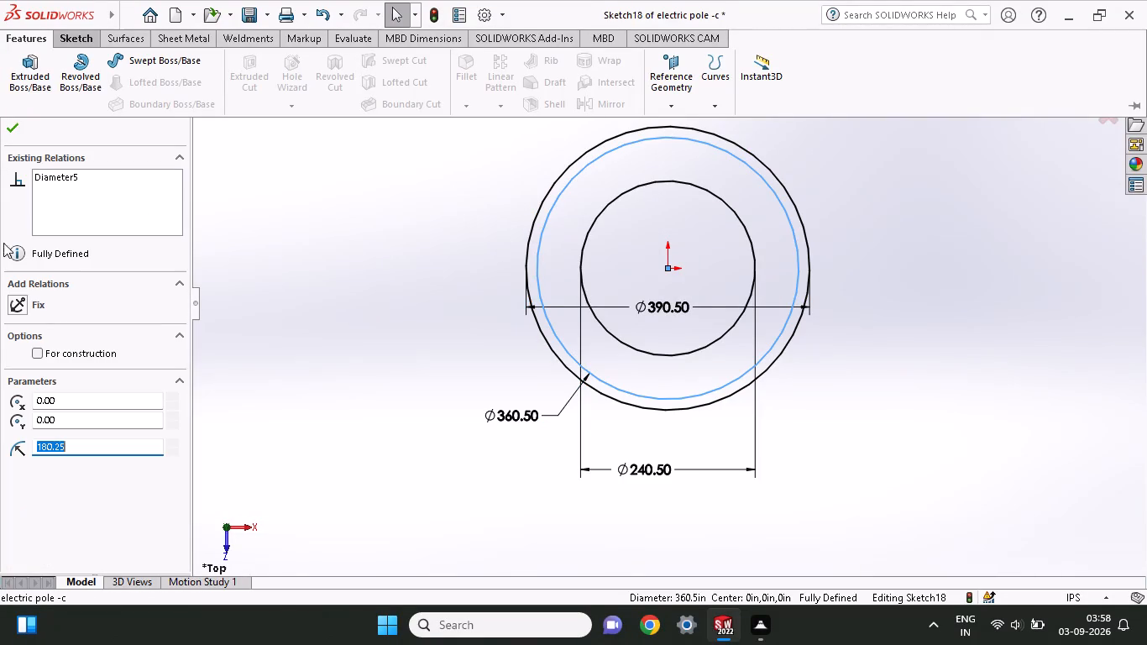
pyautogui.click(33, 362)
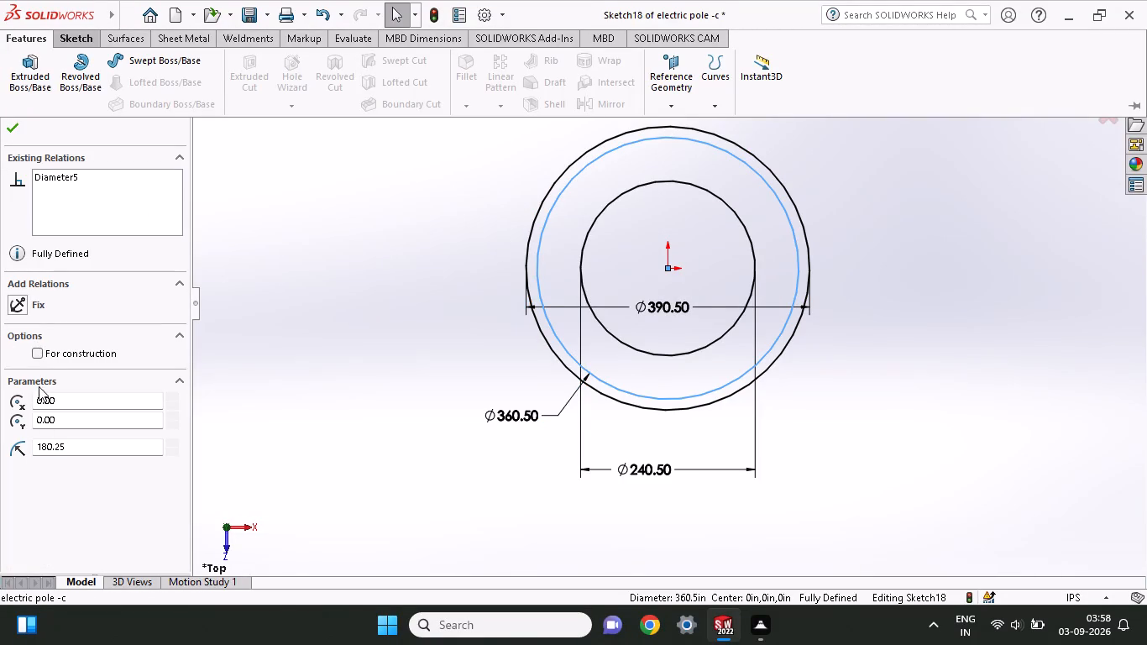
pyautogui.click(43, 357)
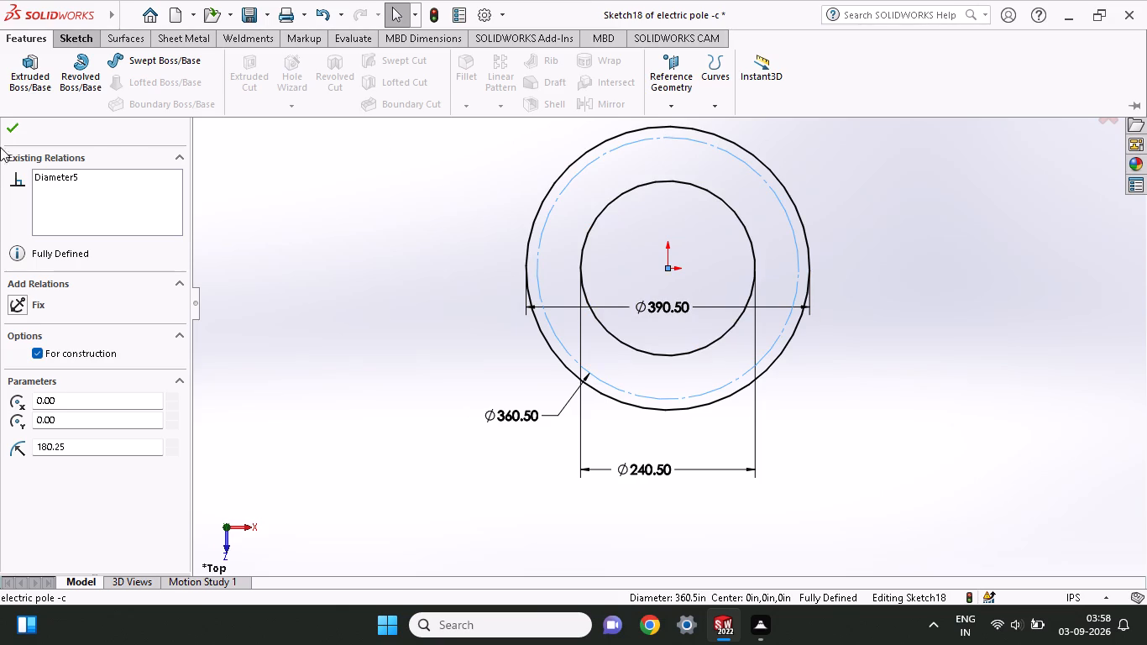
# Sketch a circle centred on the origin, about 161 in radius, between the inner circle and the construction circle.
pyautogui.click(71, 37)
pyautogui.click(149, 67)
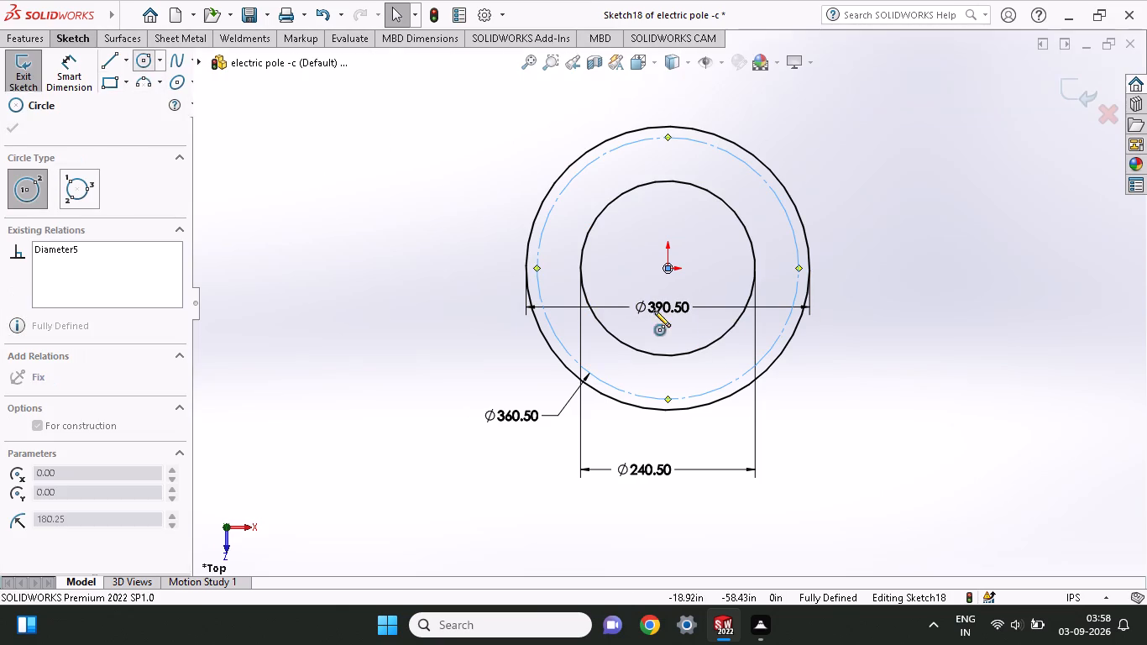
pyautogui.click(671, 265)
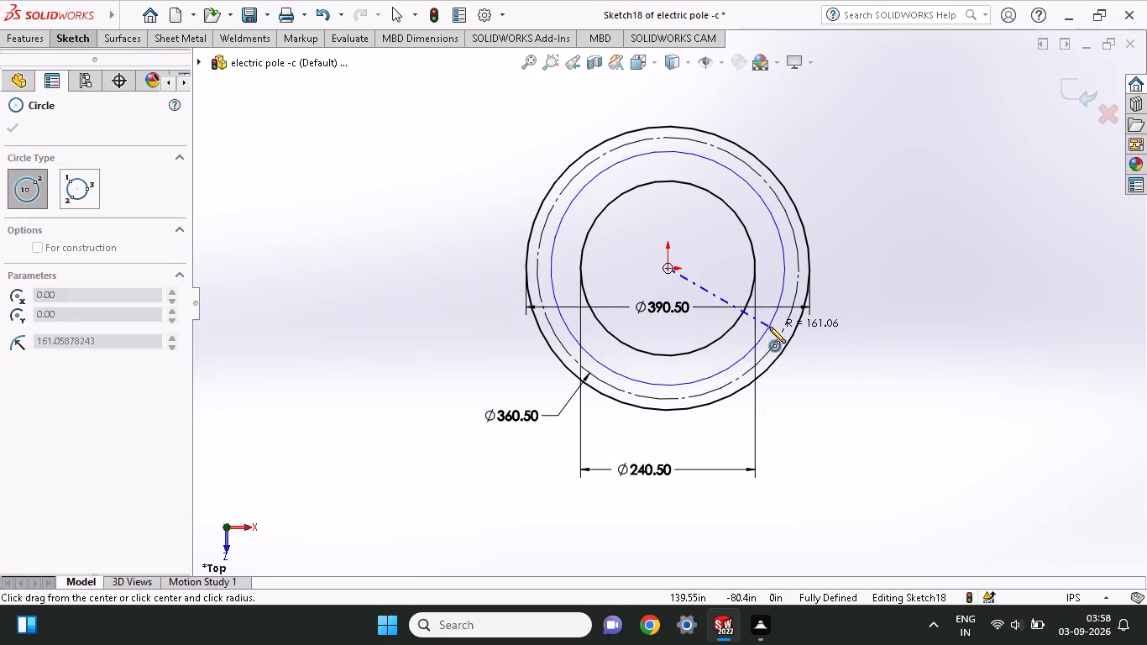
pyautogui.click(769, 327)
# Dimension the new circle's diameter at 58.125 in.
pyautogui.click(66, 43)
pyautogui.click(65, 79)
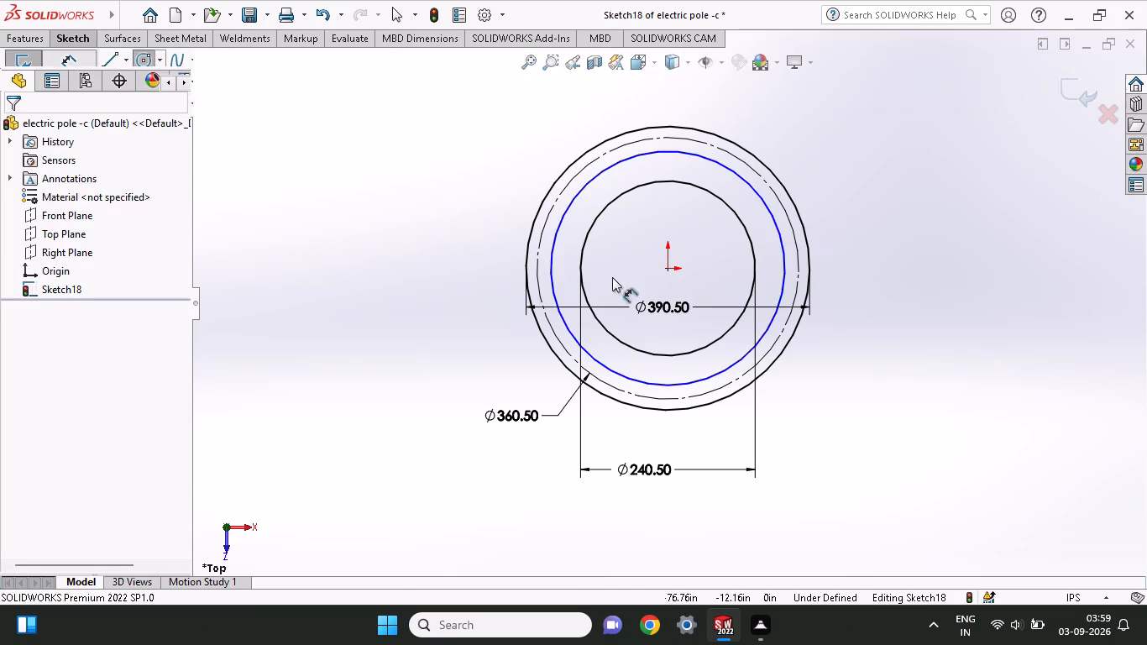
pyautogui.click(553, 277)
pyautogui.click(394, 238)
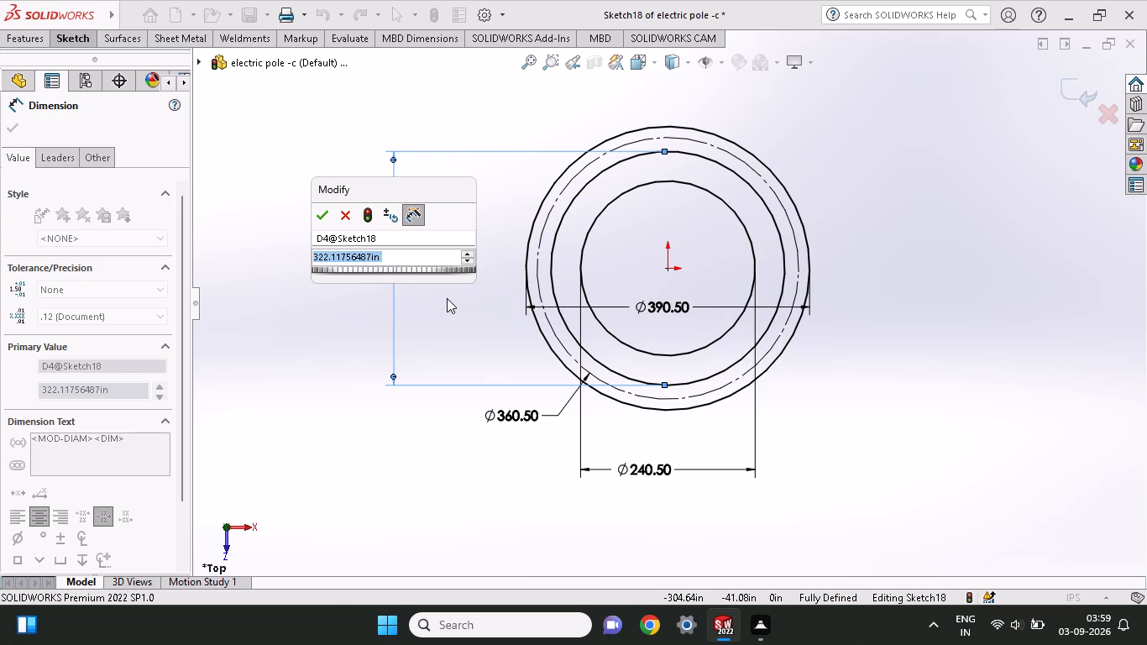
pyautogui.press('5')
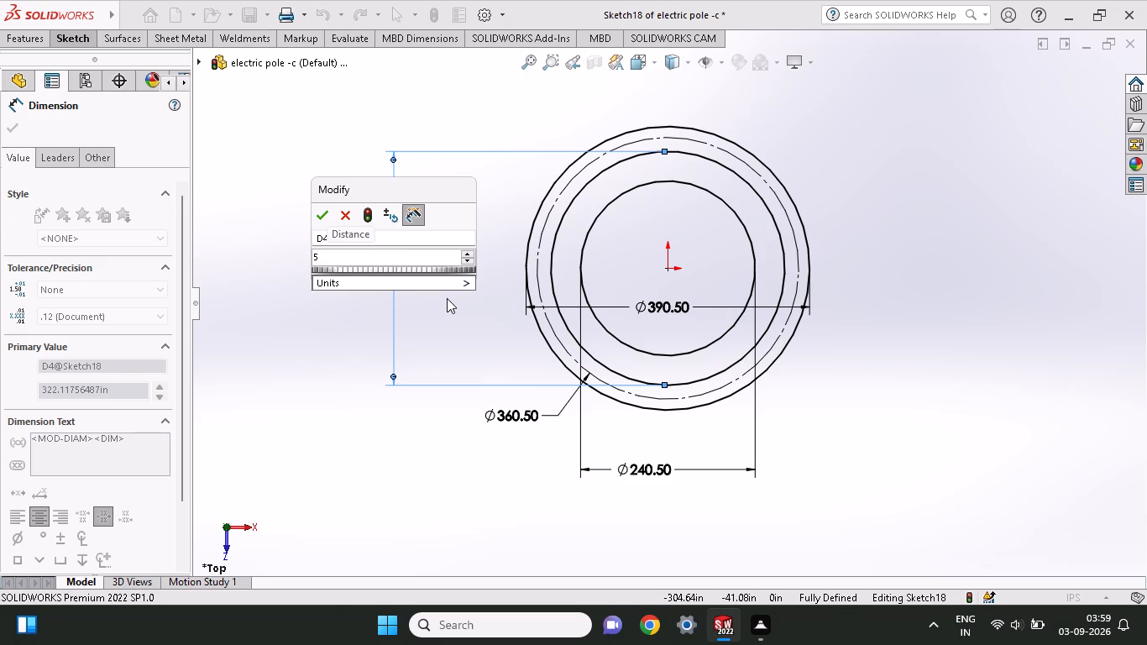
pyautogui.write('8.125')
pyautogui.hotkey('shift', '"')
pyautogui.press('Return')
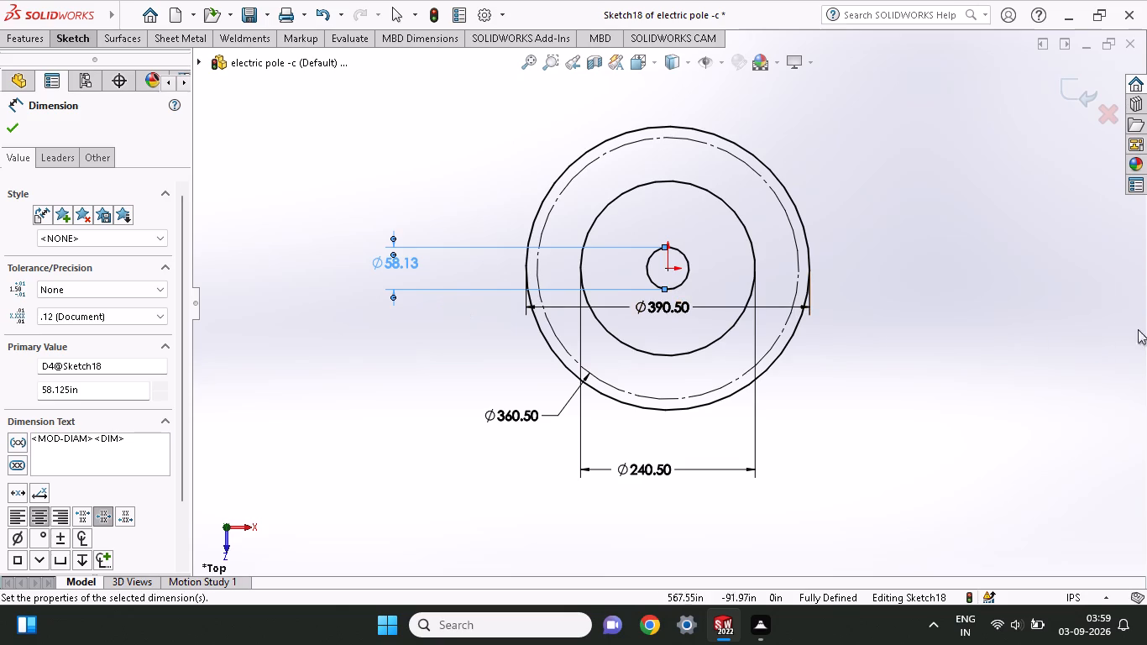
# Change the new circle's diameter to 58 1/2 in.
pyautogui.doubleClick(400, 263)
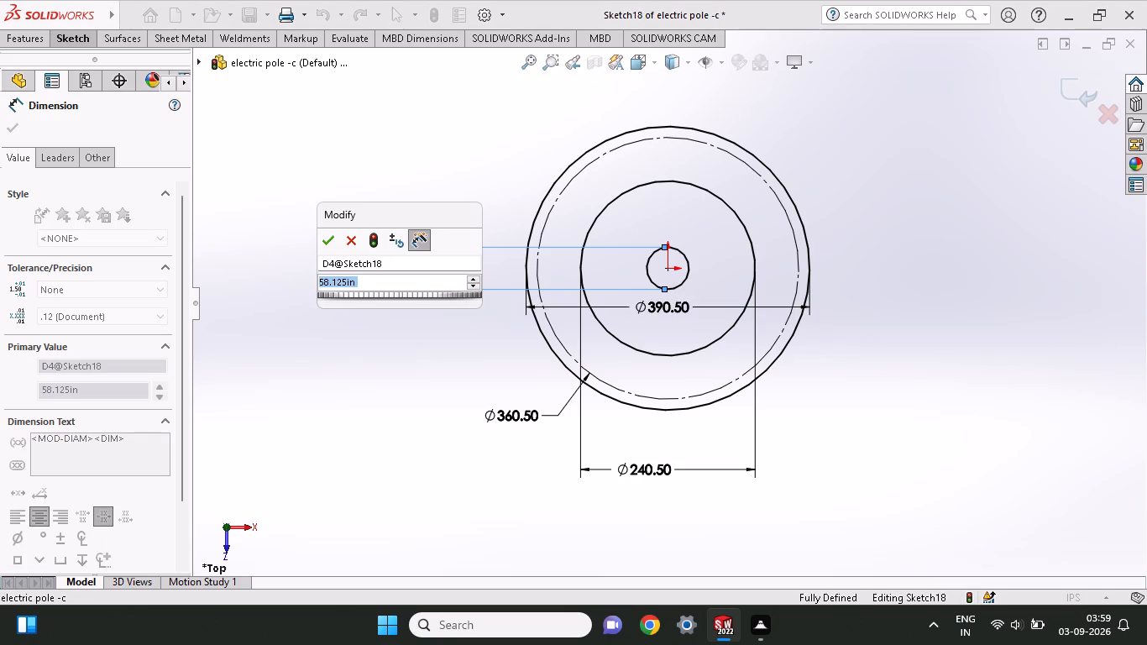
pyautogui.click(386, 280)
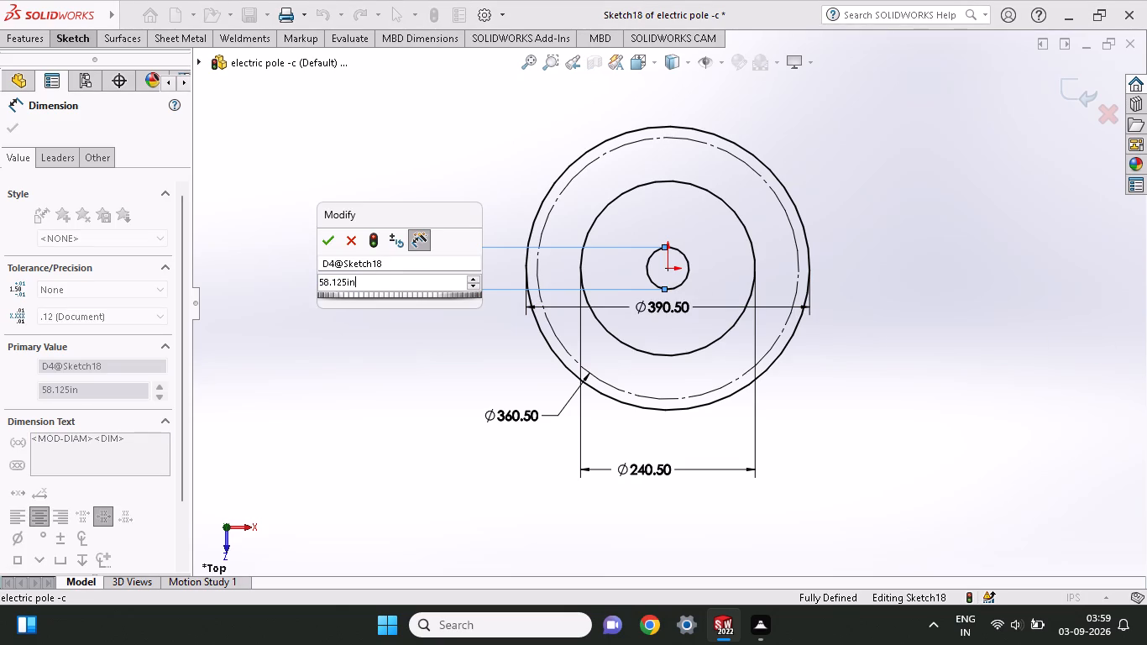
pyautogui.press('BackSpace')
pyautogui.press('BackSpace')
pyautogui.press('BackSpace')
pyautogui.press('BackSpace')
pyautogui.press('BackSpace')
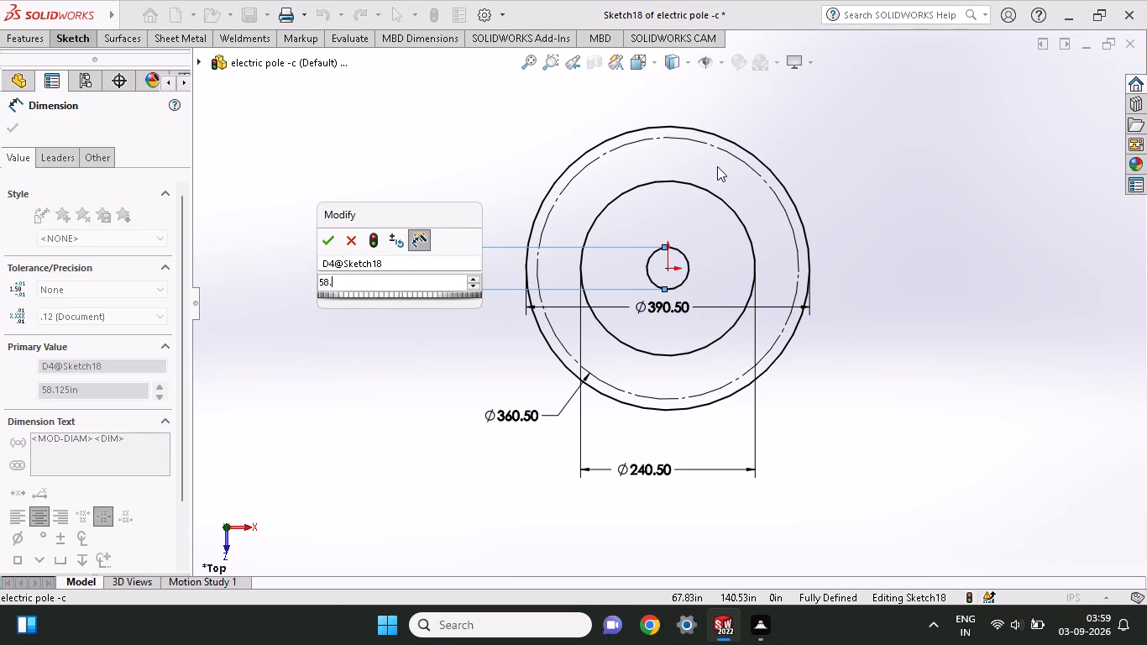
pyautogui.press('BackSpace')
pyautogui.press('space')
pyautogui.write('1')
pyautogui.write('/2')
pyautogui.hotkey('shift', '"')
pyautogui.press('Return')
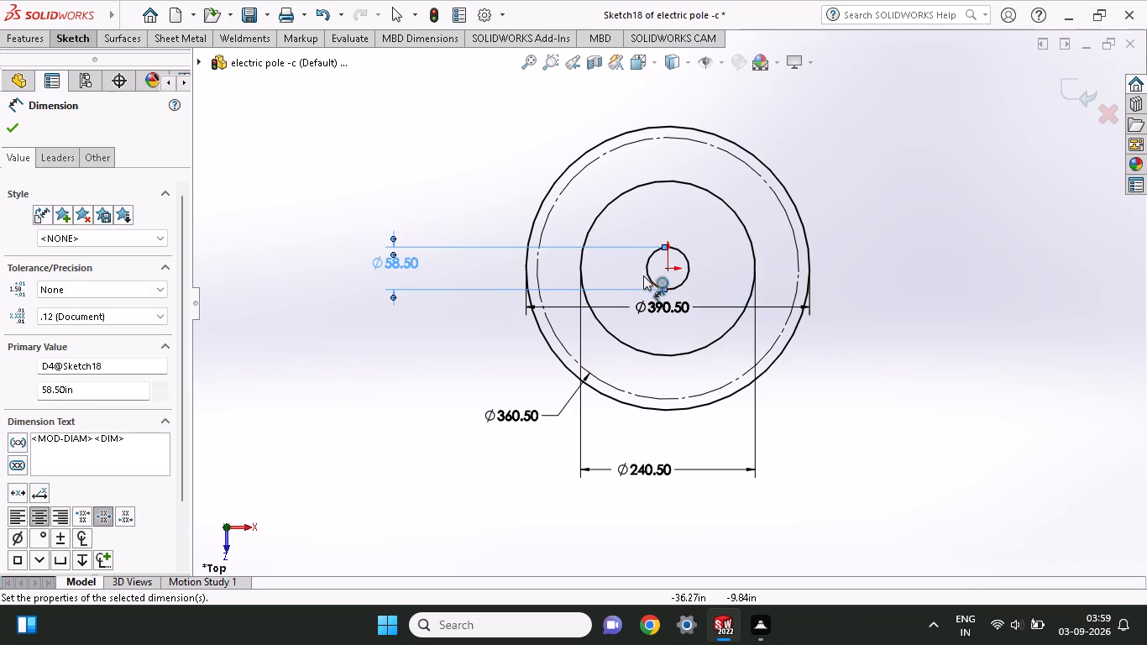
# Set the new circle's diameter to 581/2 in (290.50 in) and finish dimensioning.
pyautogui.doubleClick(400, 263)
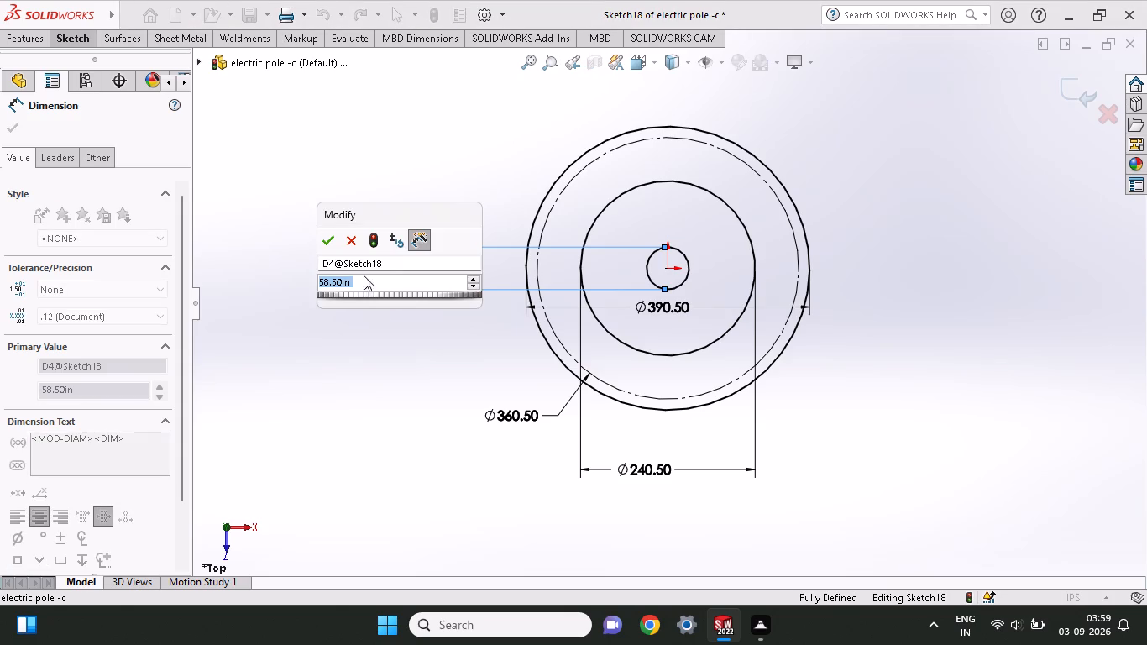
pyautogui.click(377, 277)
pyautogui.press('BackSpace')
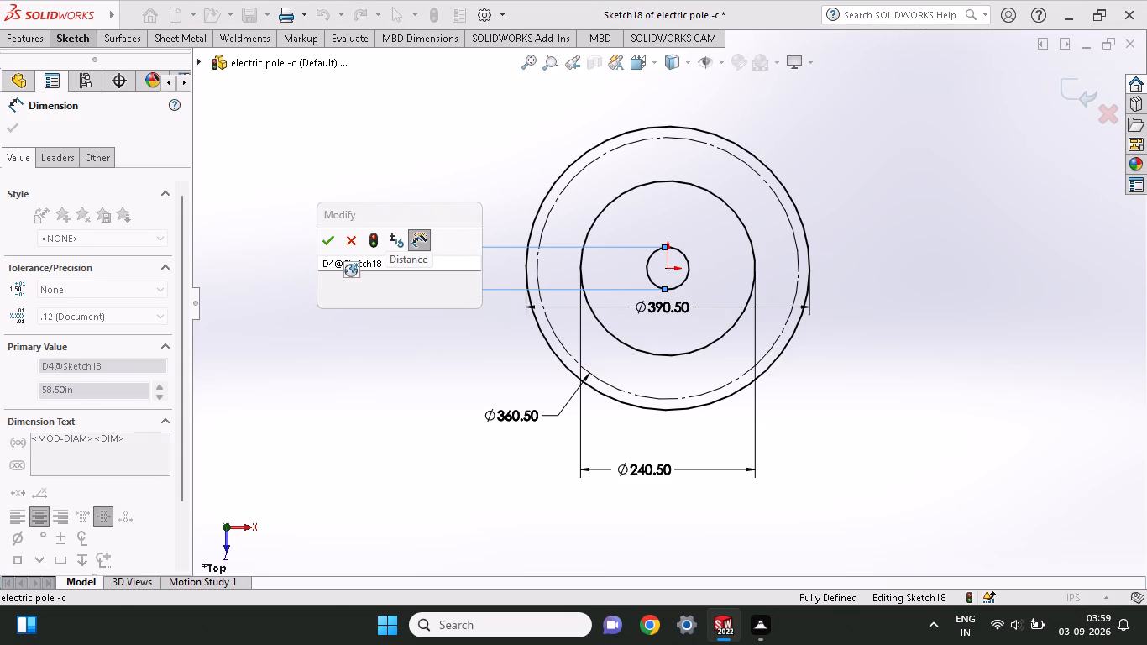
pyautogui.press('BackSpace')
pyautogui.press('BackSpace')
pyautogui.press('BackSpace')
pyautogui.press('BackSpace')
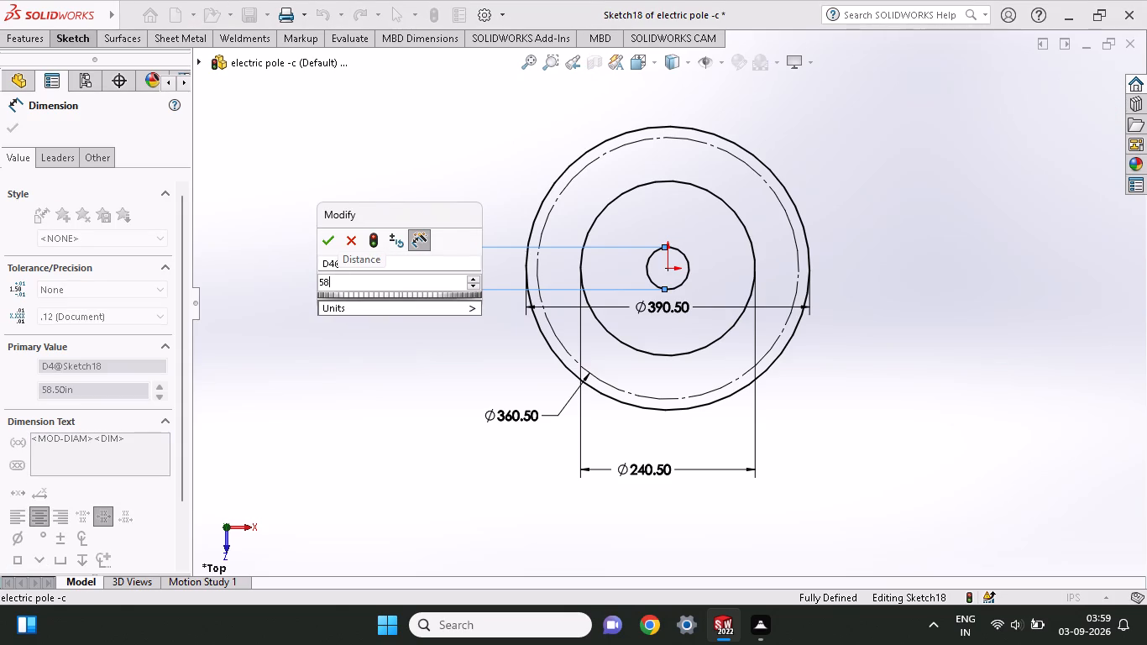
pyautogui.press('1')
pyautogui.write('/2')
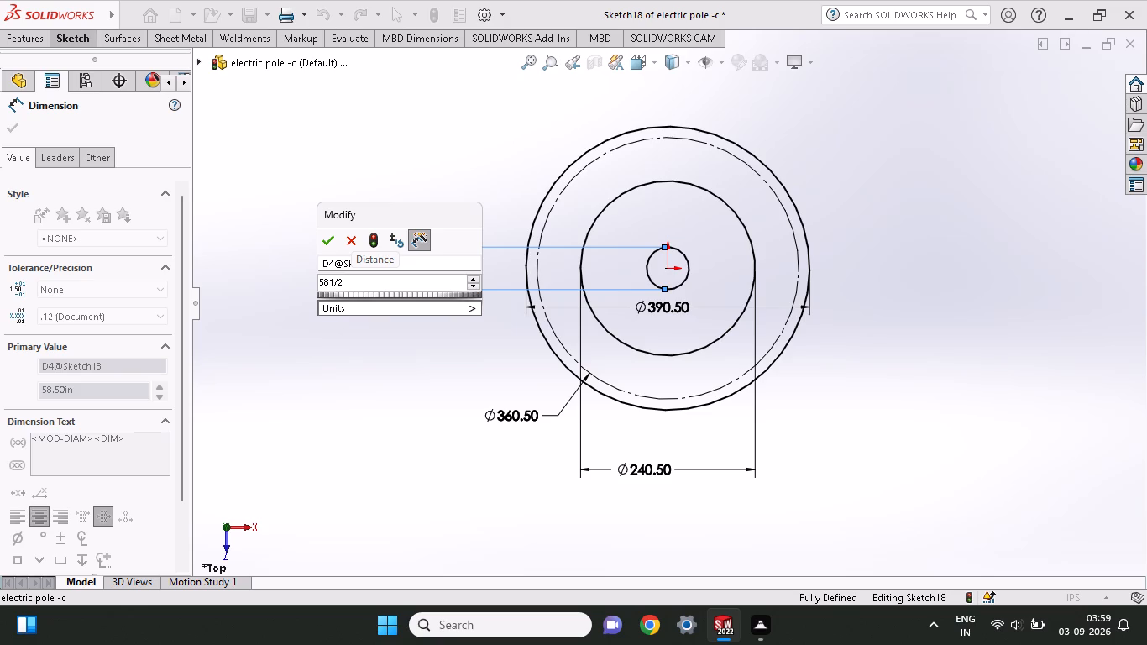
pyautogui.hotkey('shift', '"')
pyautogui.press('Return')
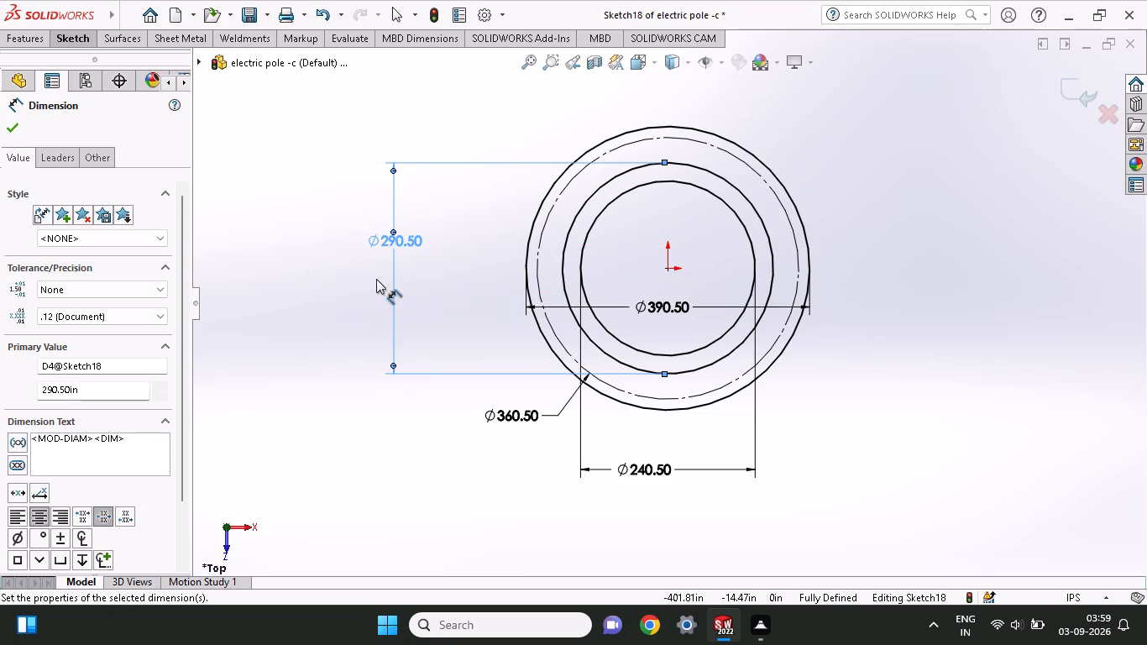
pyautogui.press('Escape')
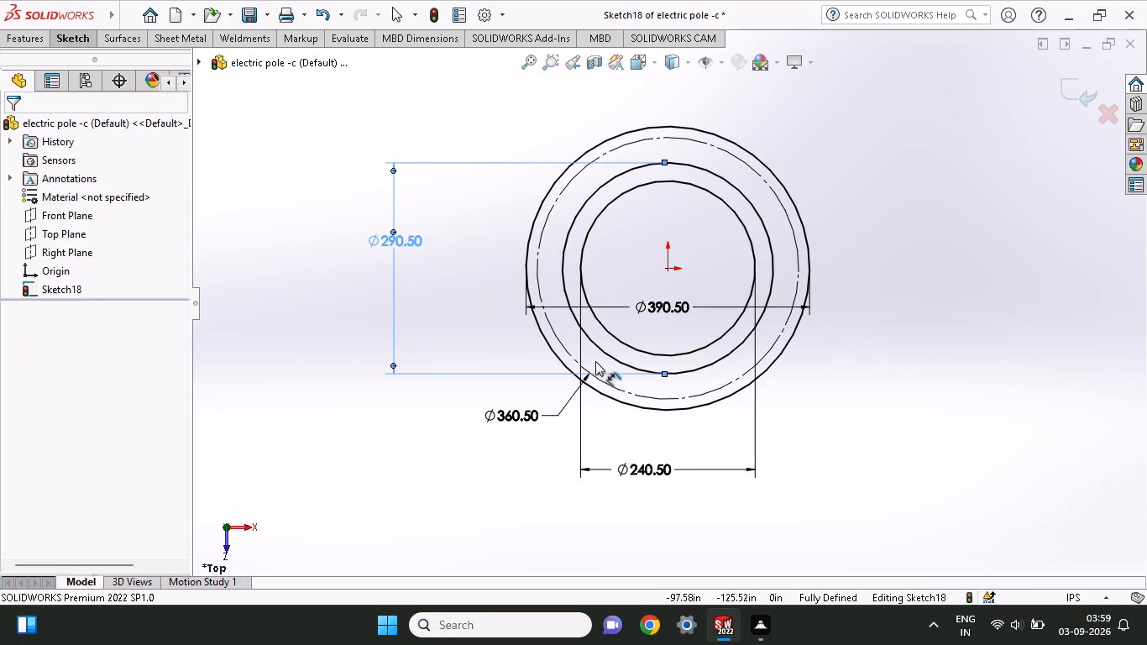
# Convert the 290.50 in diameter circle to construction geometry.
pyautogui.click(610, 355)
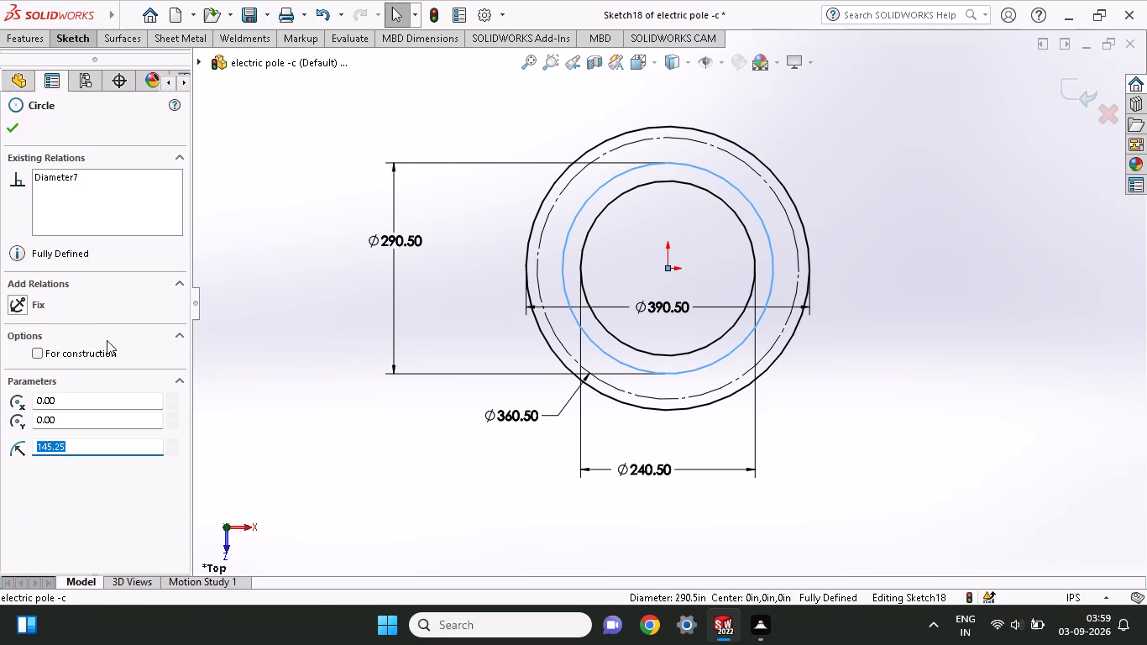
pyautogui.click(107, 347)
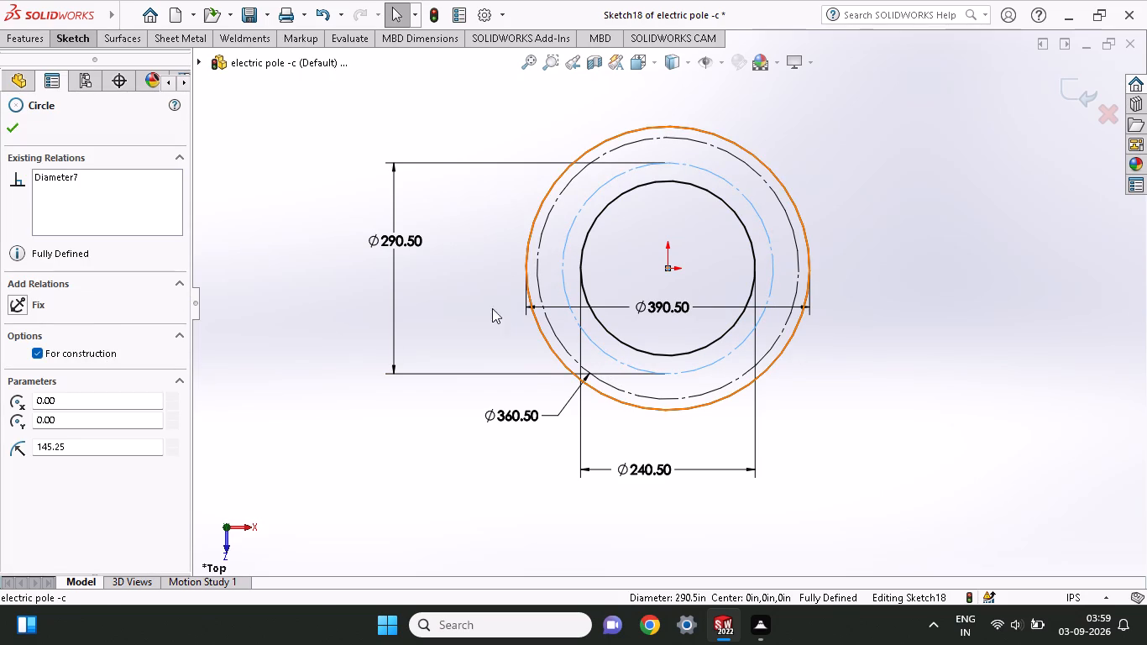
pyautogui.click(4, 128)
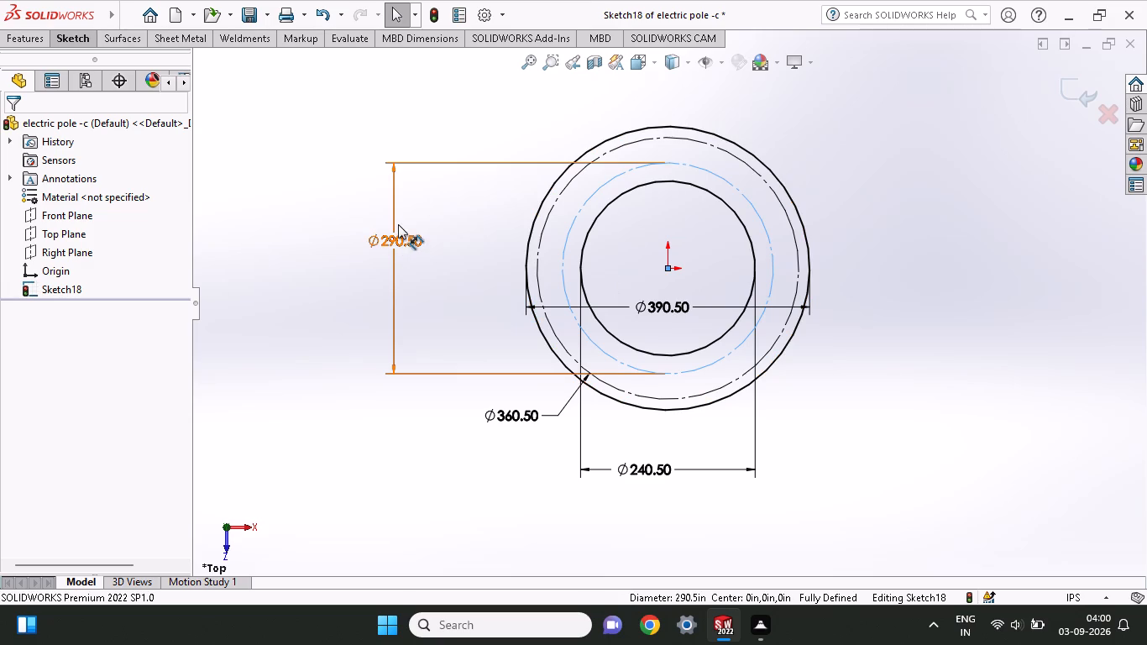
# Sketch a small circle of about 9 in radius centred on the 360.50 in construction circle, directly below the origin.
pyautogui.scroll(-1, 652, 144)
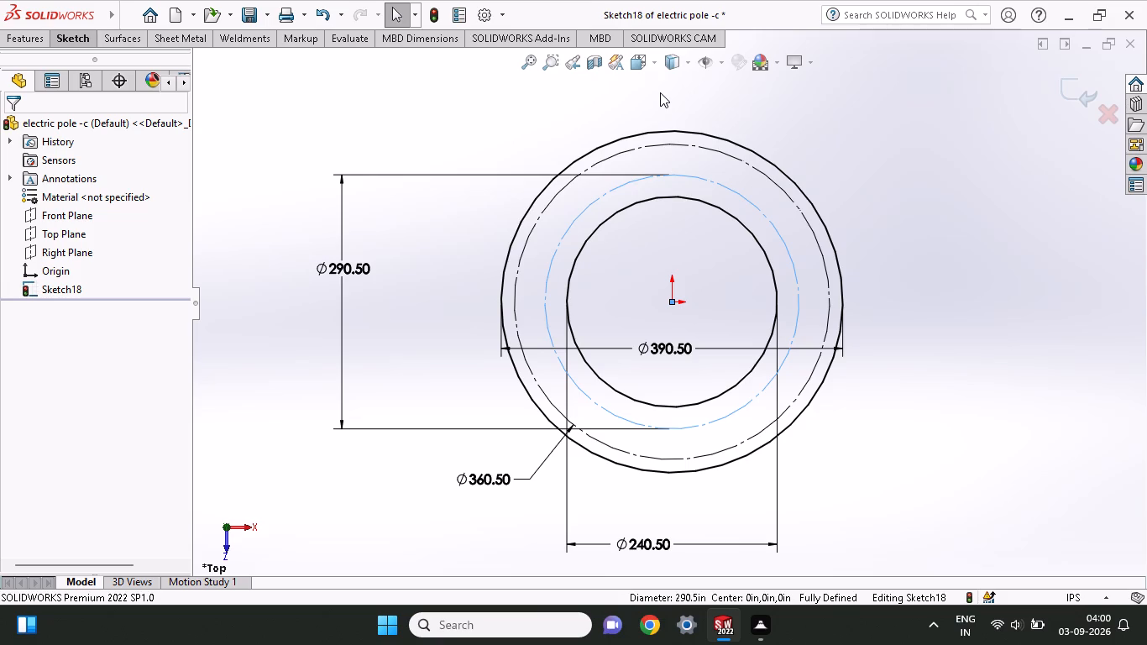
pyautogui.scroll(-2, 871, 292)
pyautogui.scroll(1, 871, 294)
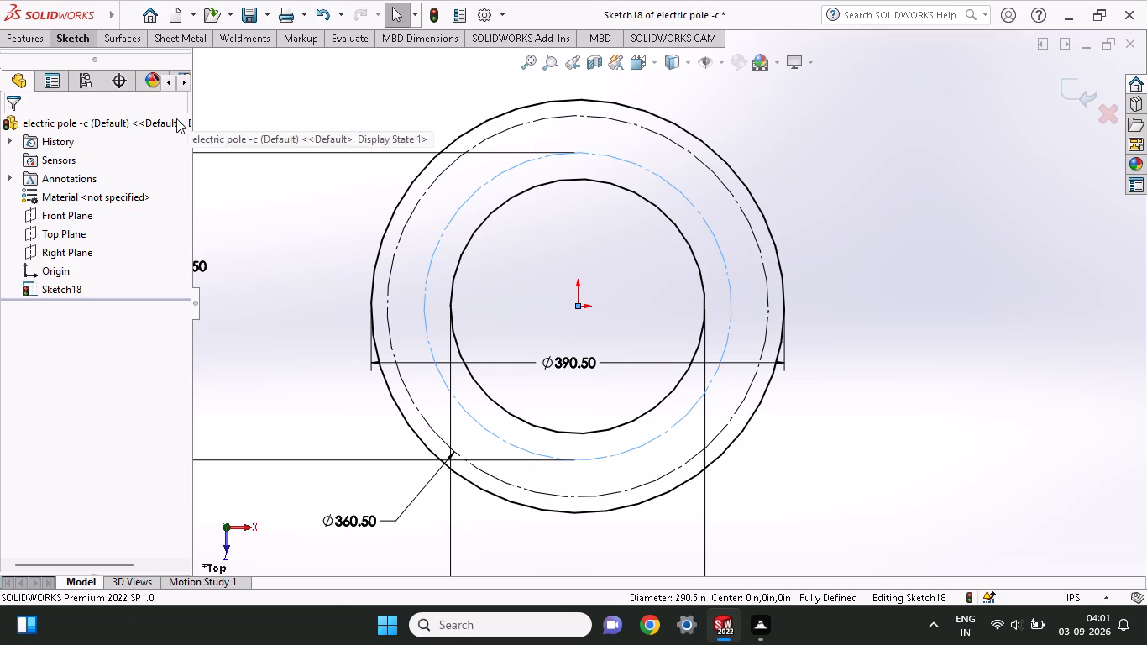
pyautogui.click(71, 39)
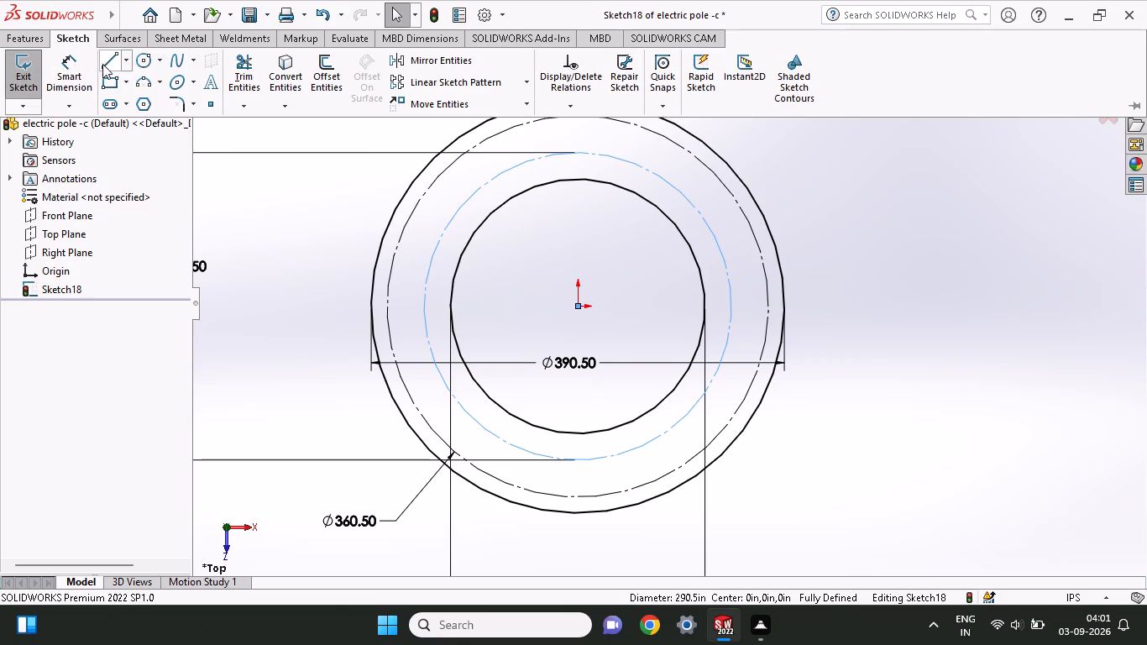
pyautogui.click(139, 59)
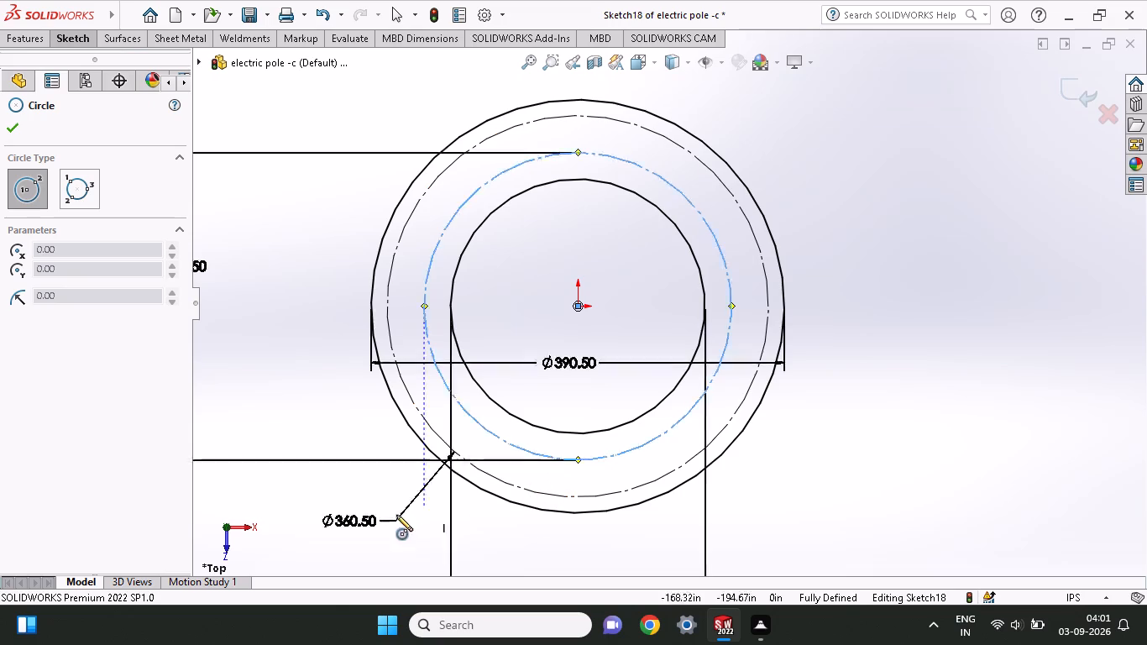
pyautogui.click(577, 497)
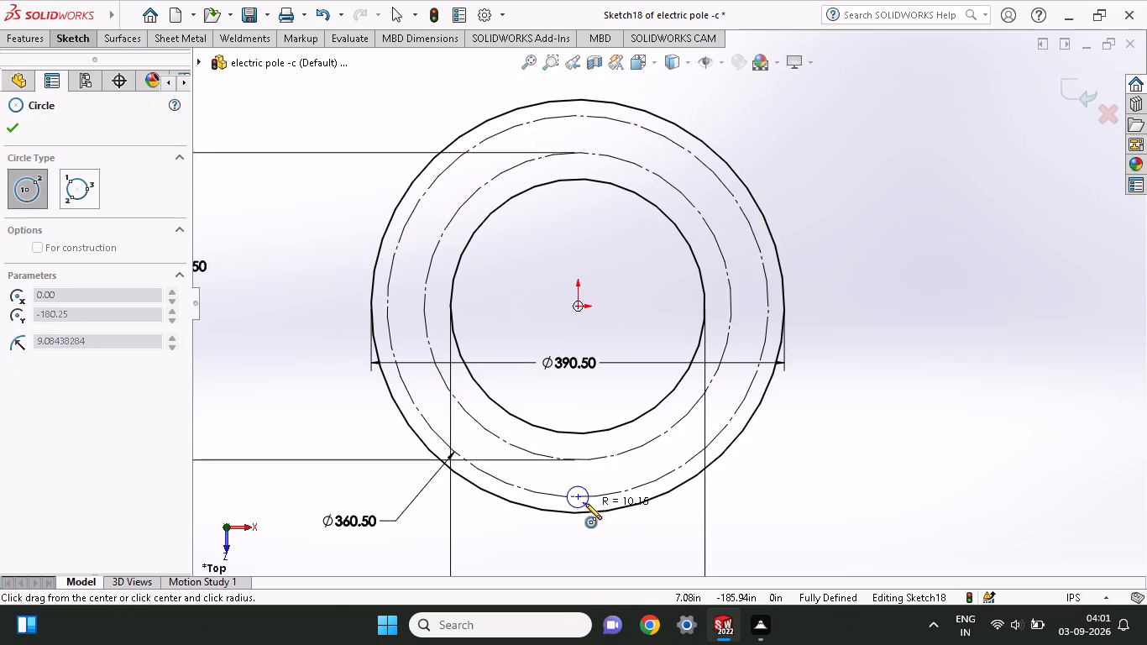
pyautogui.click(584, 504)
# Dimension the diameter of the small circle on the 360.50 in construction circle as 2 5/8 in.
pyautogui.click(79, 40)
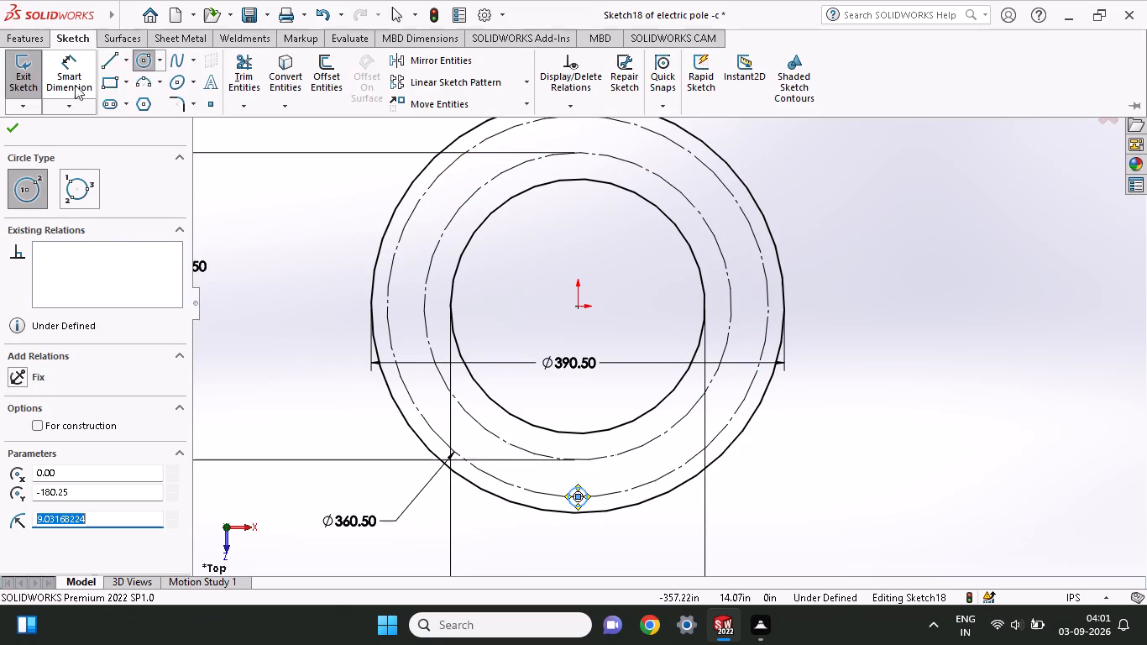
pyautogui.click(69, 92)
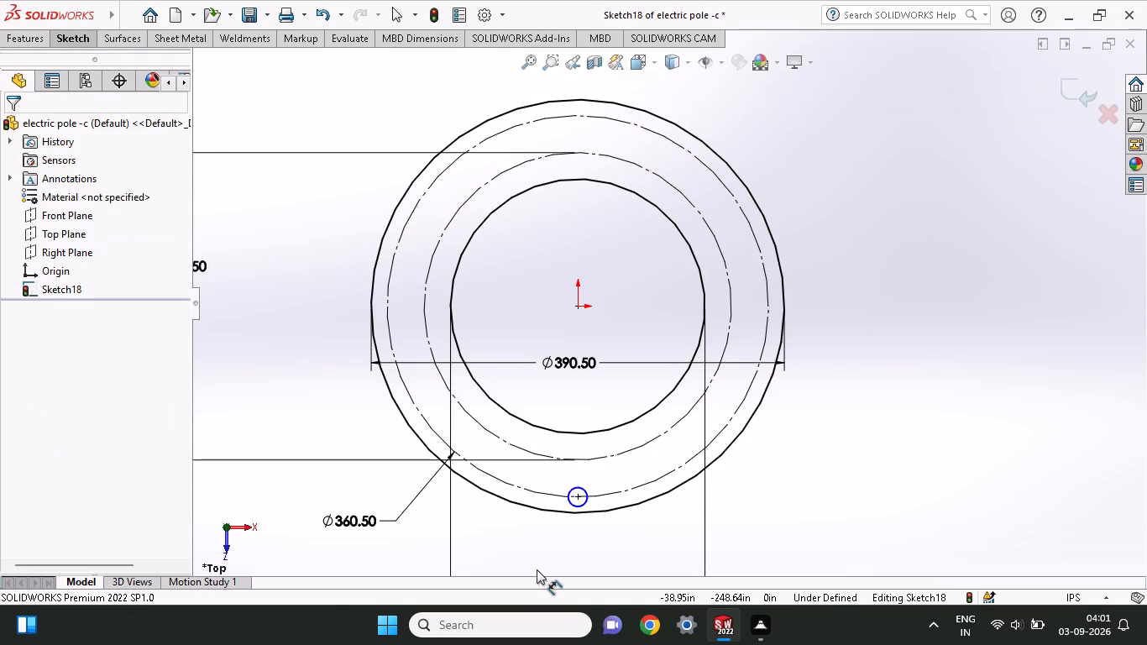
pyautogui.click(585, 501)
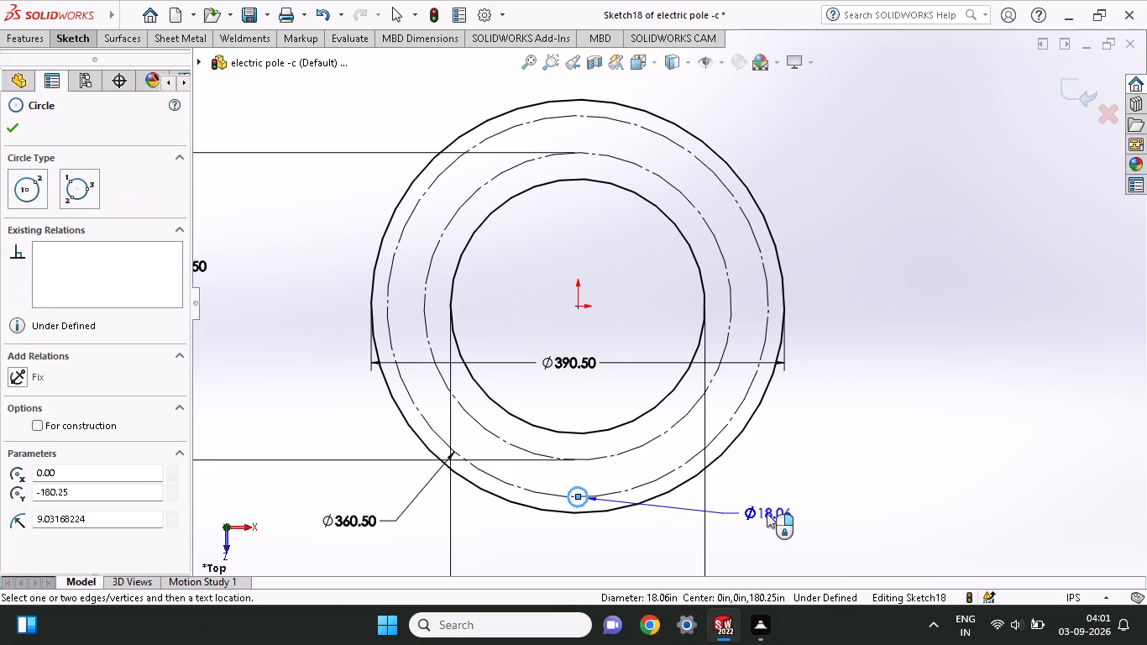
pyautogui.click(767, 513)
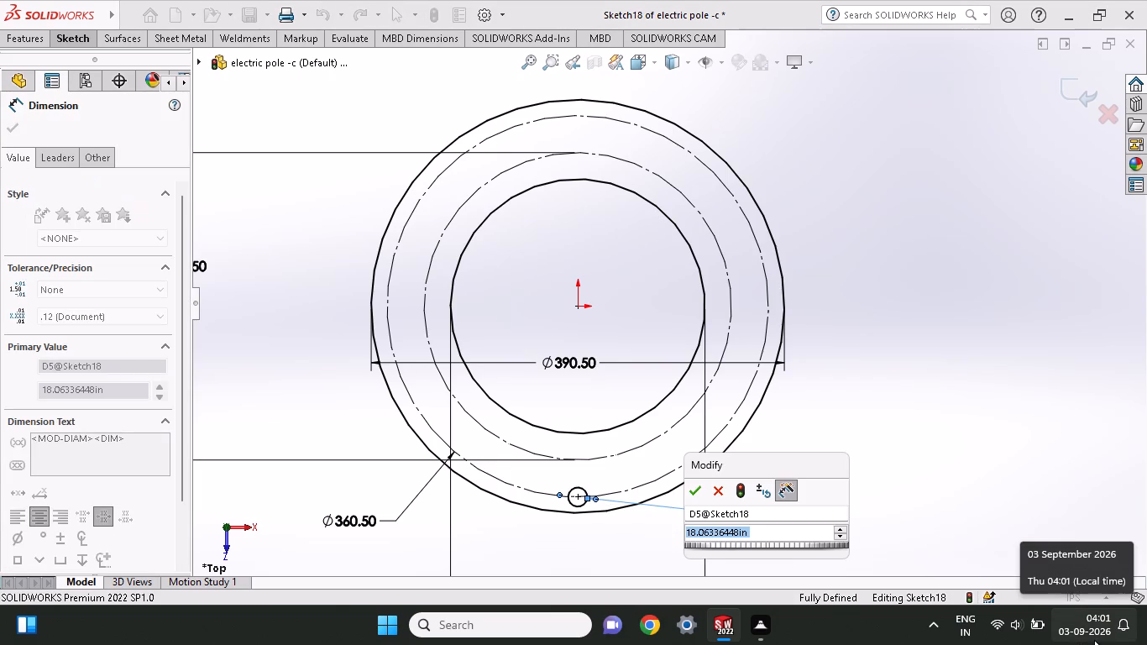
pyautogui.press('2')
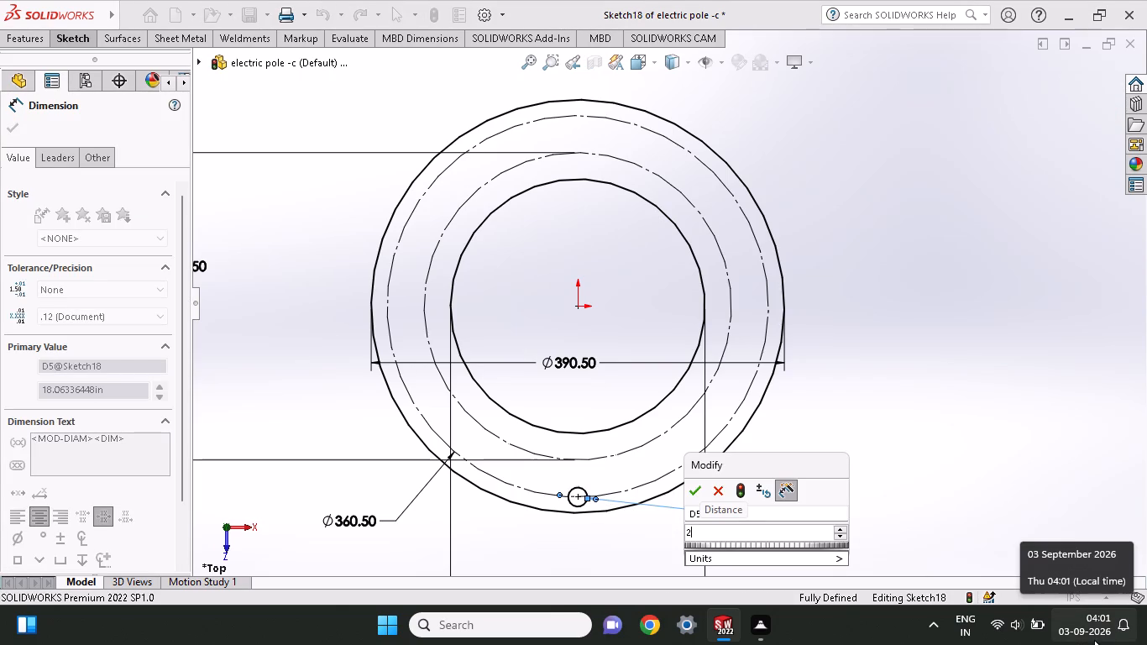
pyautogui.write('5/')
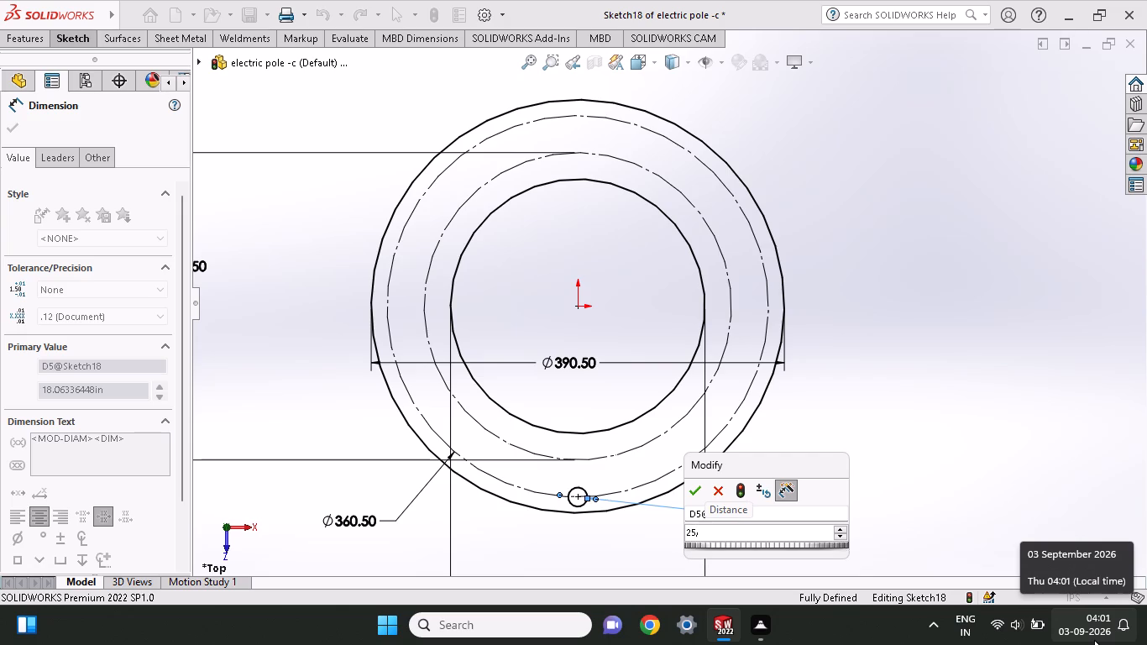
pyautogui.press('BackSpace')
pyautogui.press('BackSpace')
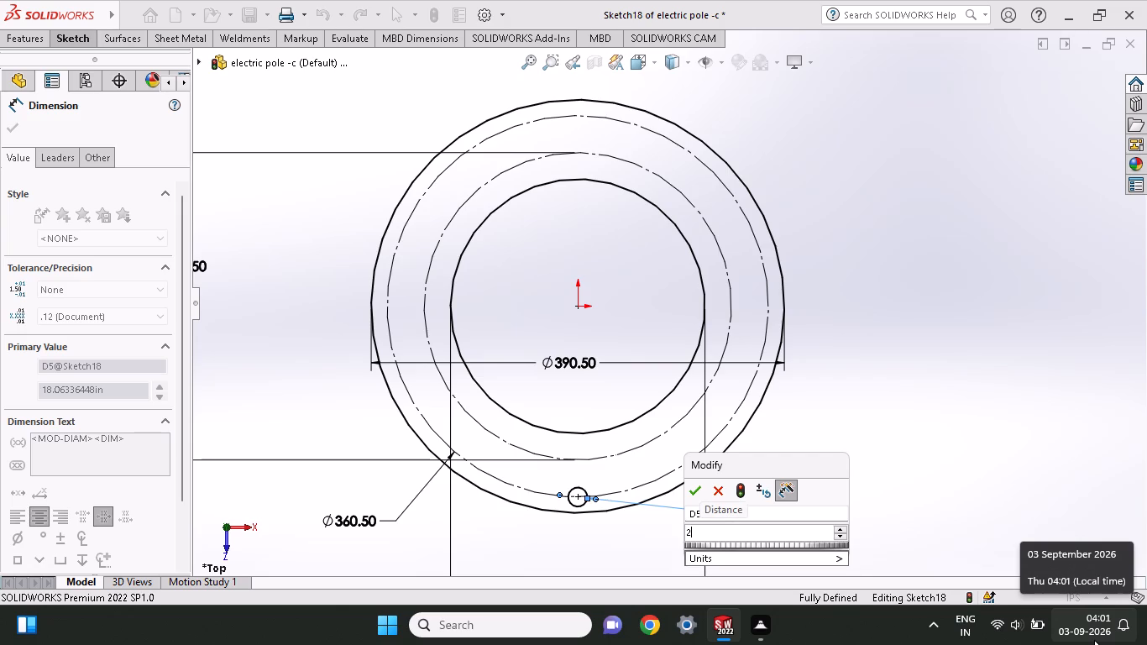
pyautogui.press('space')
pyautogui.write('5/')
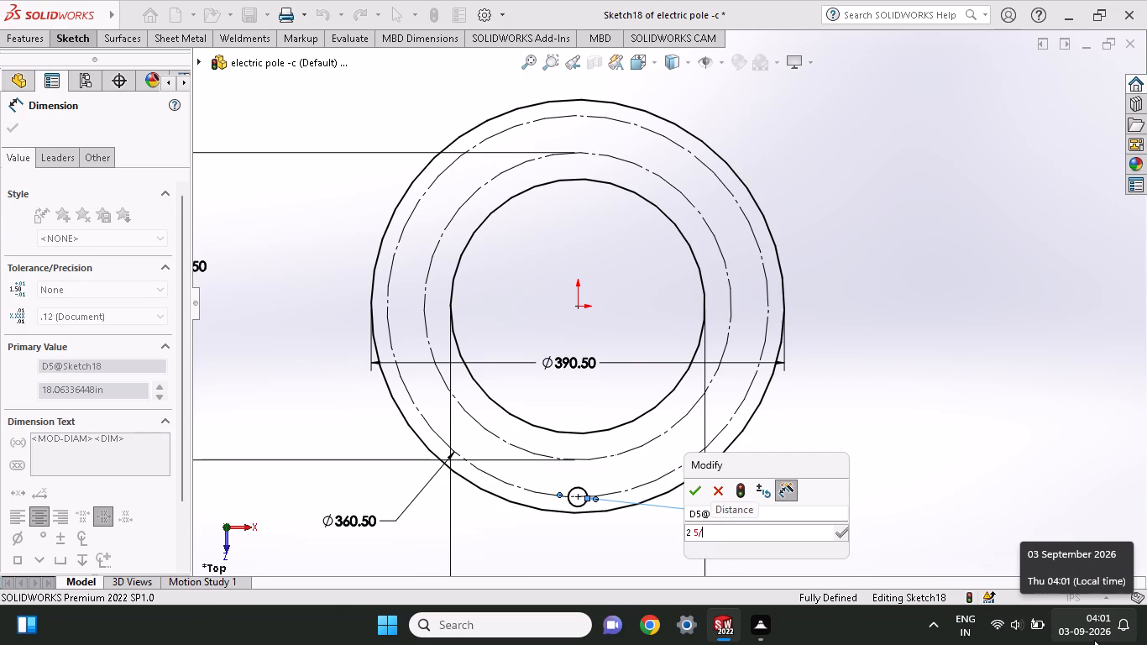
pyautogui.write('8"')
pyautogui.press('Return')
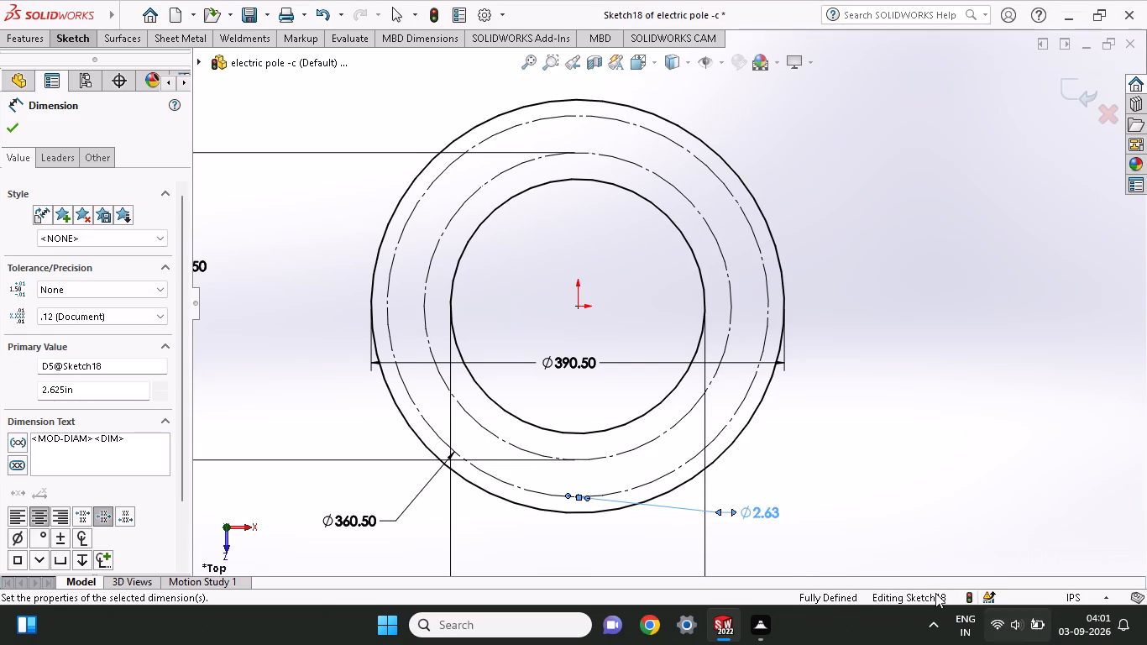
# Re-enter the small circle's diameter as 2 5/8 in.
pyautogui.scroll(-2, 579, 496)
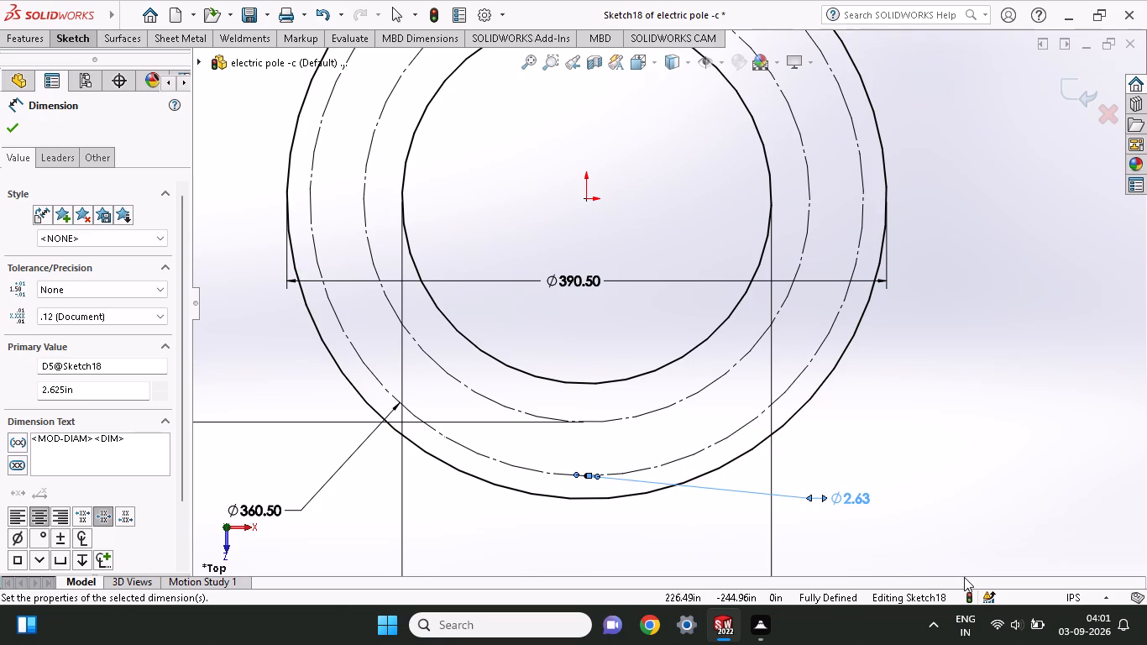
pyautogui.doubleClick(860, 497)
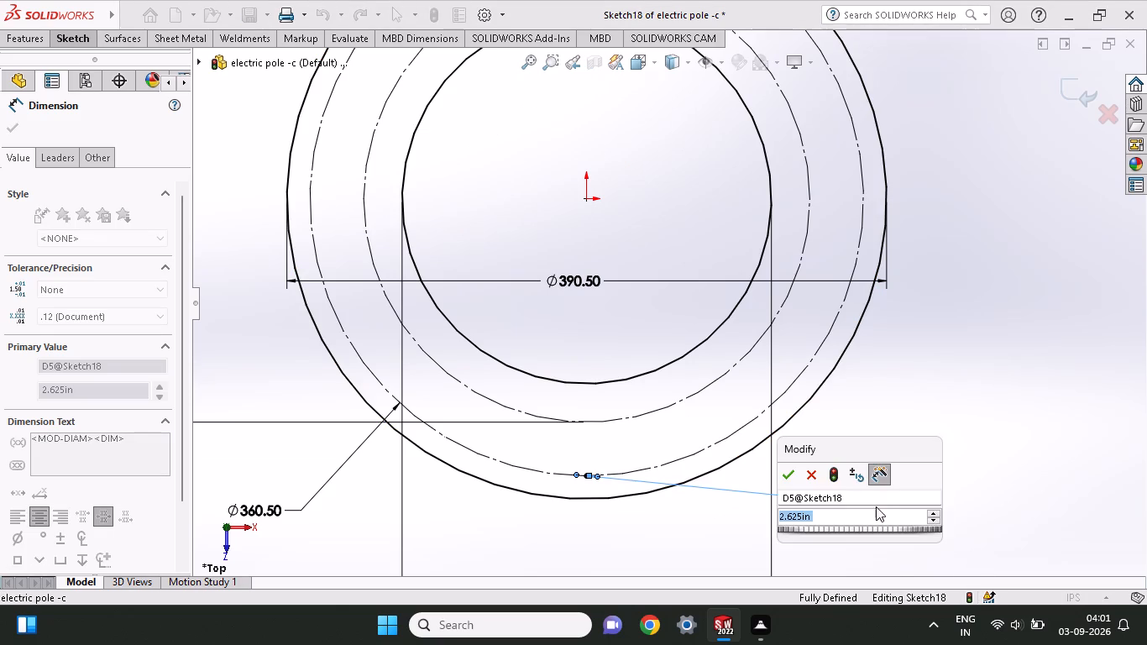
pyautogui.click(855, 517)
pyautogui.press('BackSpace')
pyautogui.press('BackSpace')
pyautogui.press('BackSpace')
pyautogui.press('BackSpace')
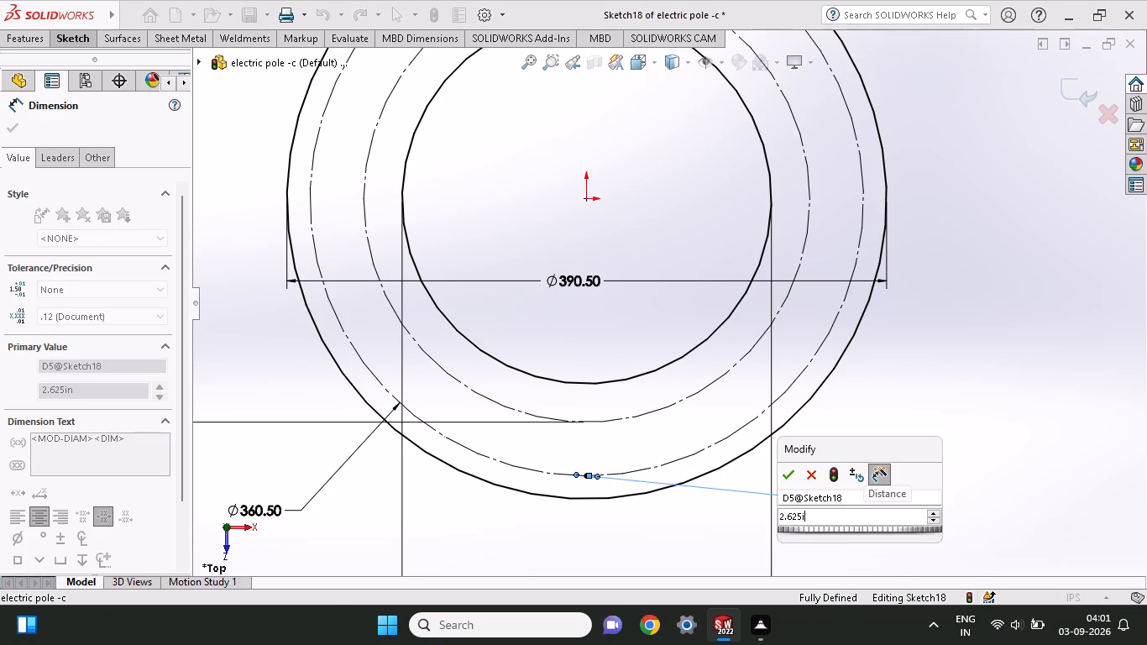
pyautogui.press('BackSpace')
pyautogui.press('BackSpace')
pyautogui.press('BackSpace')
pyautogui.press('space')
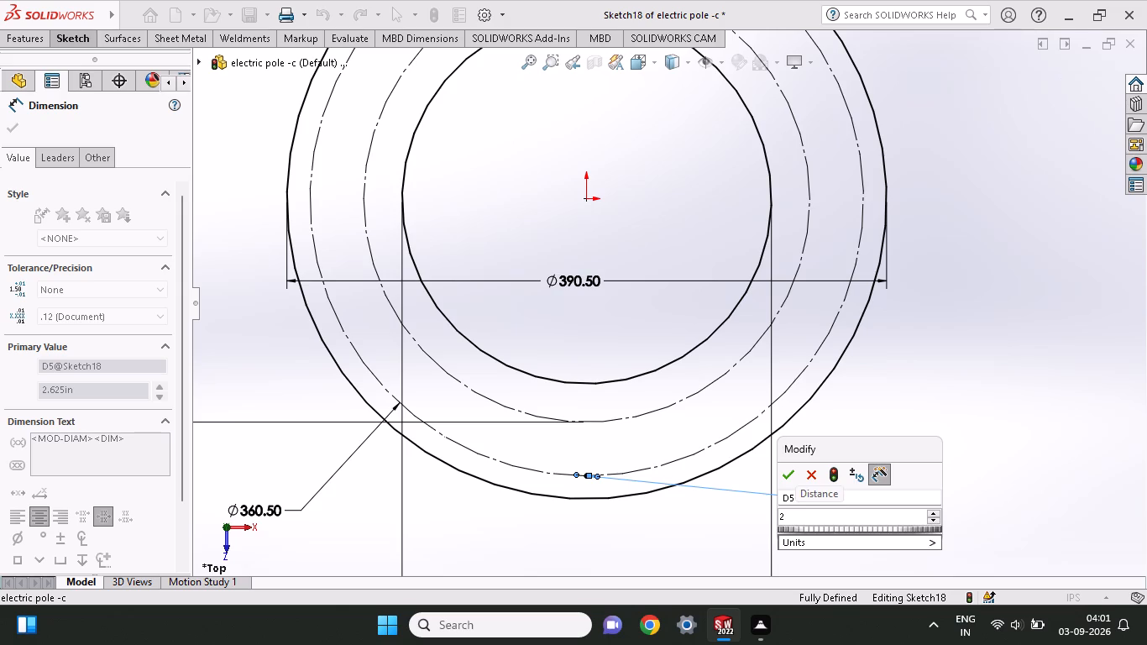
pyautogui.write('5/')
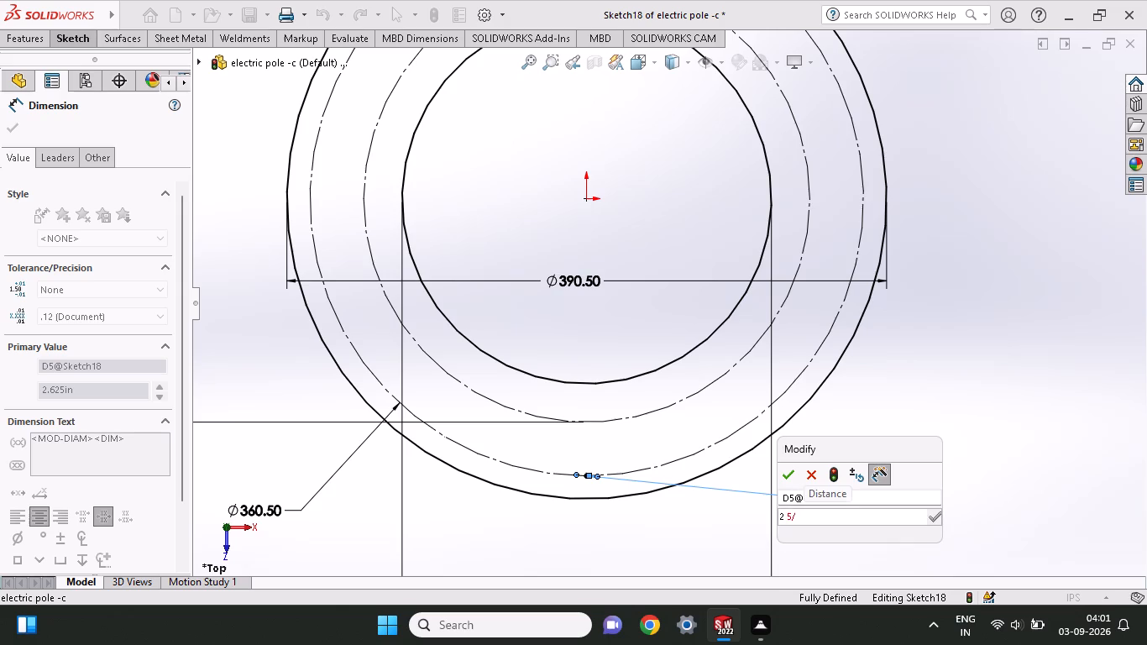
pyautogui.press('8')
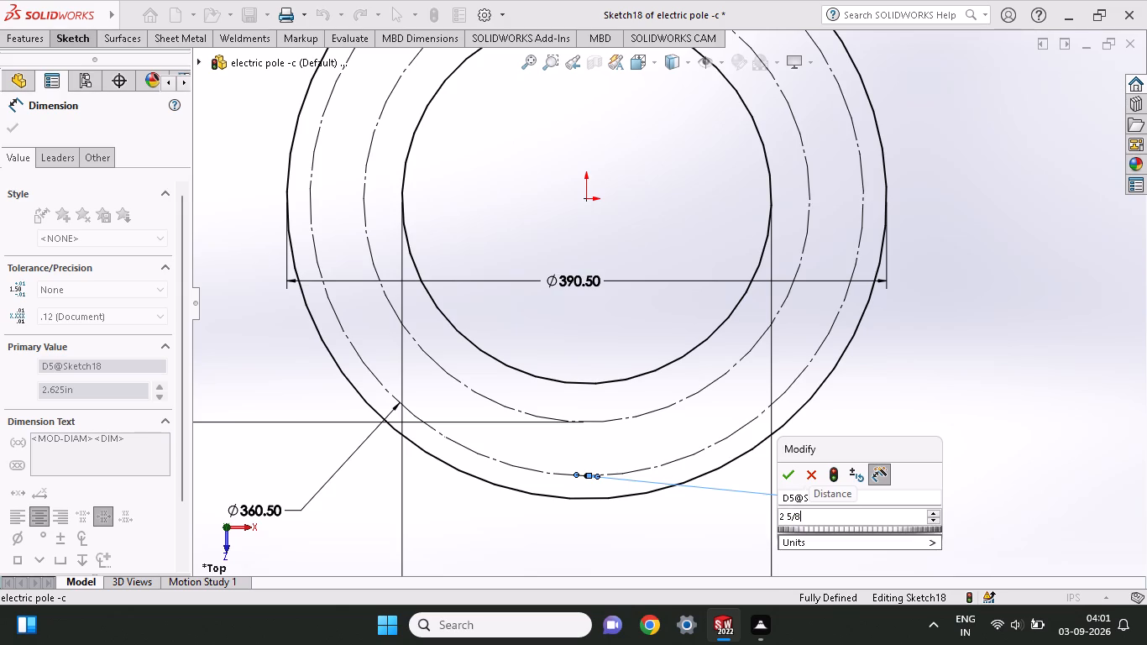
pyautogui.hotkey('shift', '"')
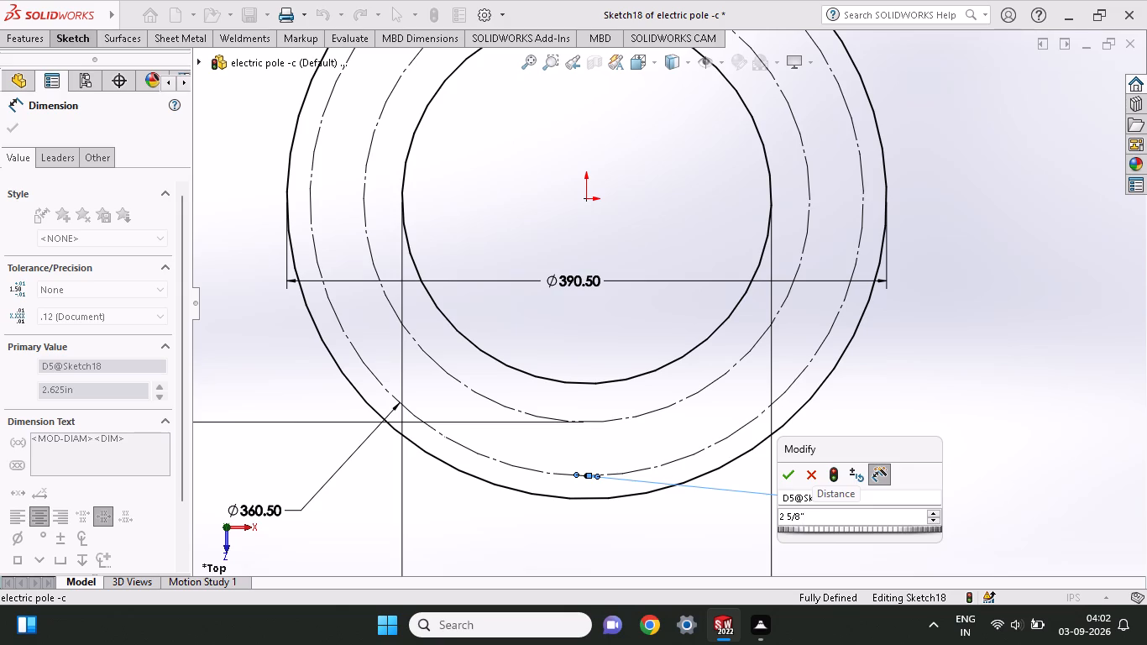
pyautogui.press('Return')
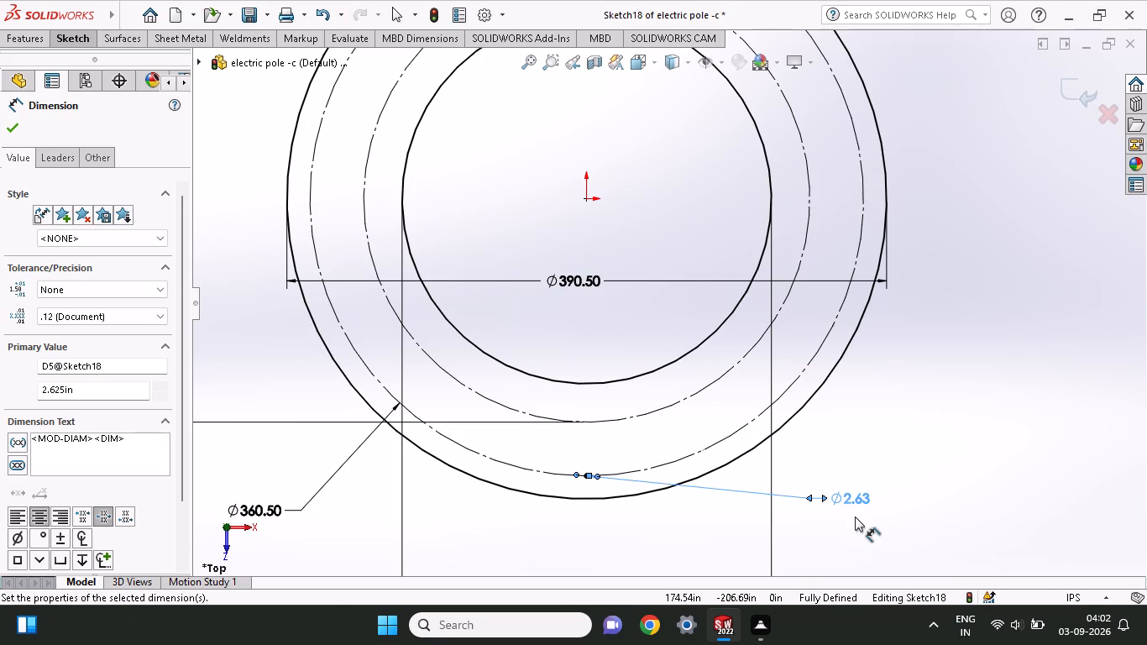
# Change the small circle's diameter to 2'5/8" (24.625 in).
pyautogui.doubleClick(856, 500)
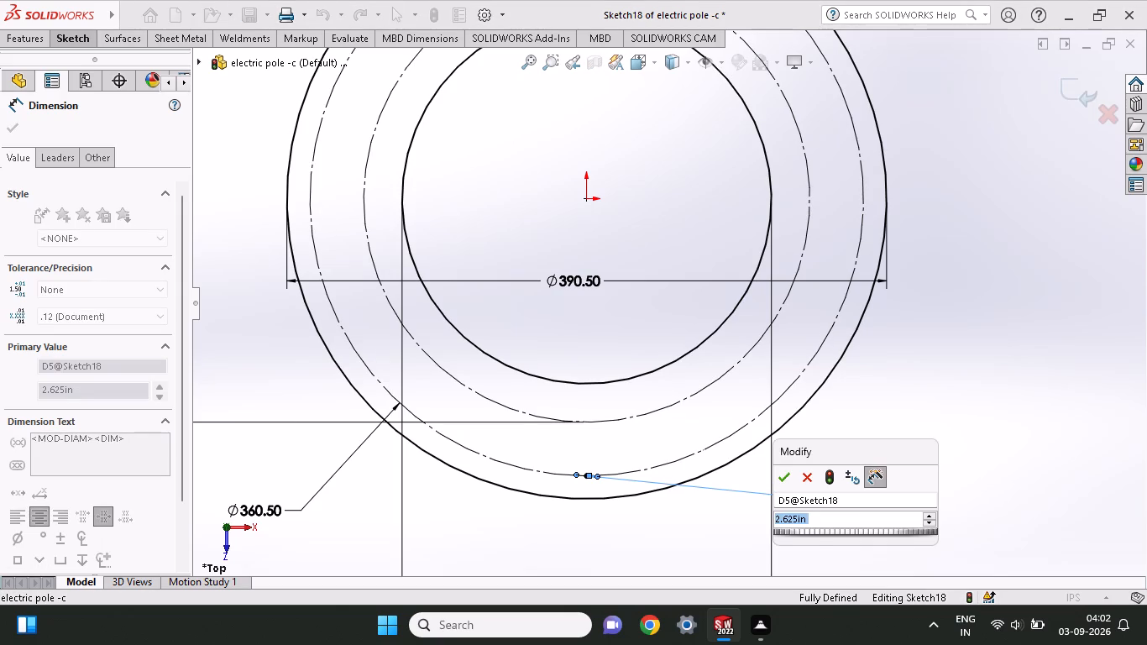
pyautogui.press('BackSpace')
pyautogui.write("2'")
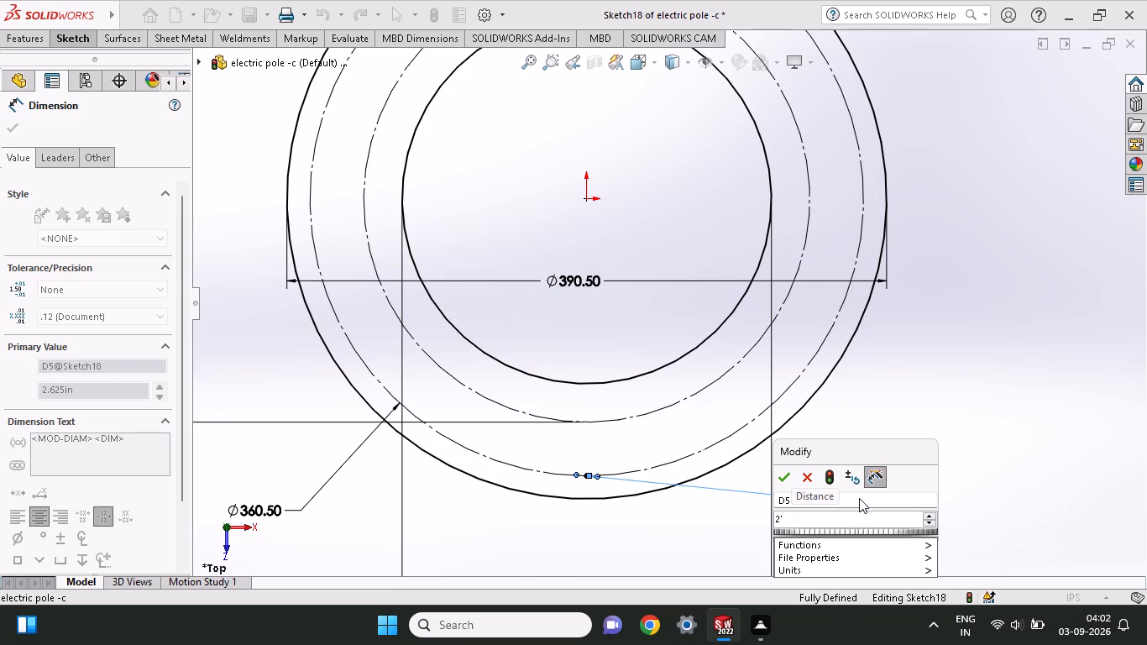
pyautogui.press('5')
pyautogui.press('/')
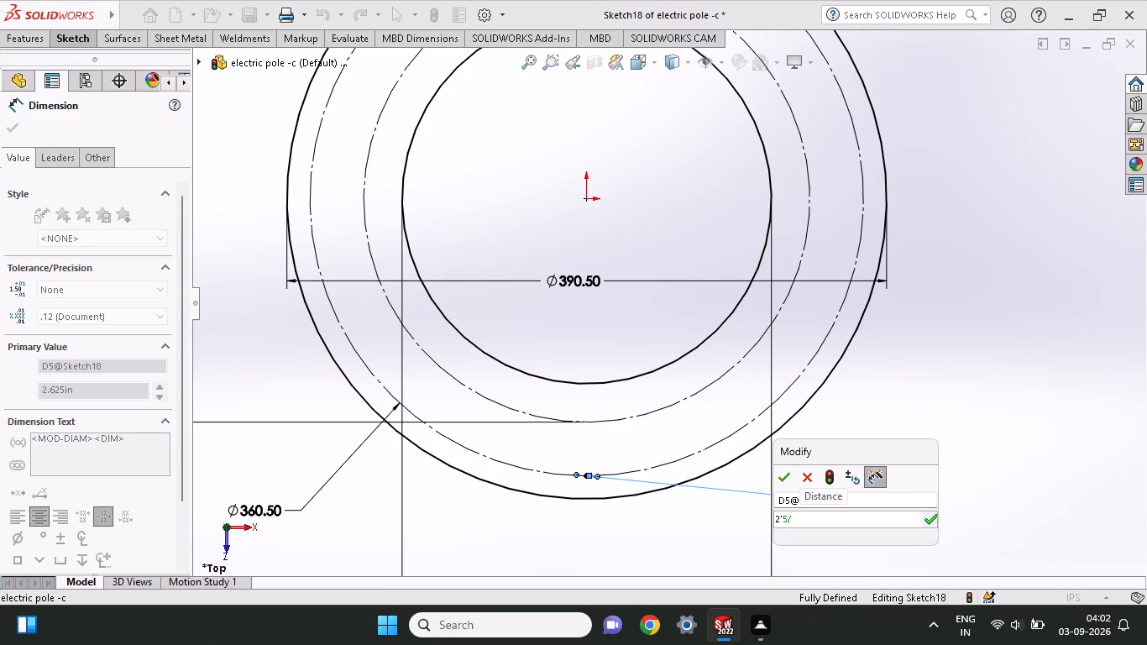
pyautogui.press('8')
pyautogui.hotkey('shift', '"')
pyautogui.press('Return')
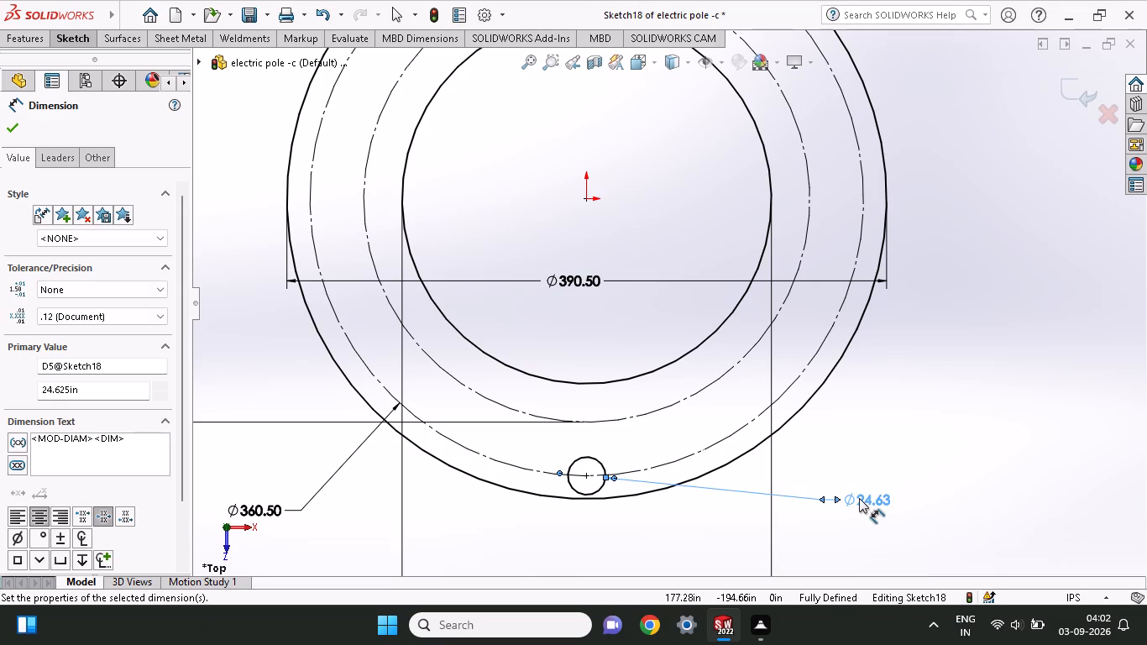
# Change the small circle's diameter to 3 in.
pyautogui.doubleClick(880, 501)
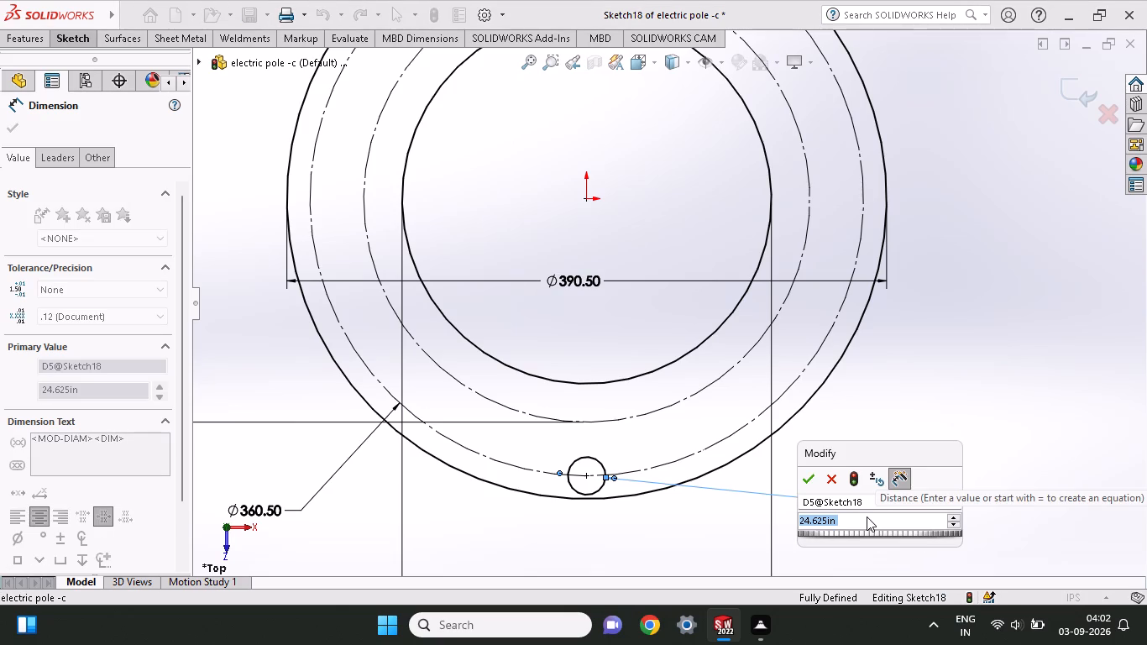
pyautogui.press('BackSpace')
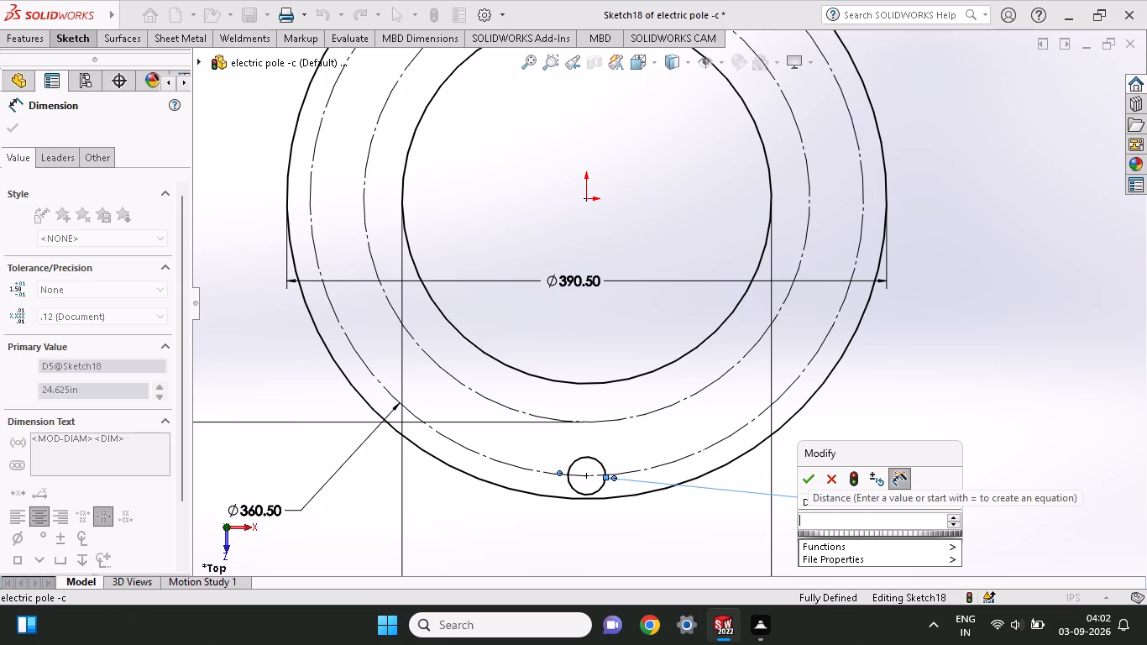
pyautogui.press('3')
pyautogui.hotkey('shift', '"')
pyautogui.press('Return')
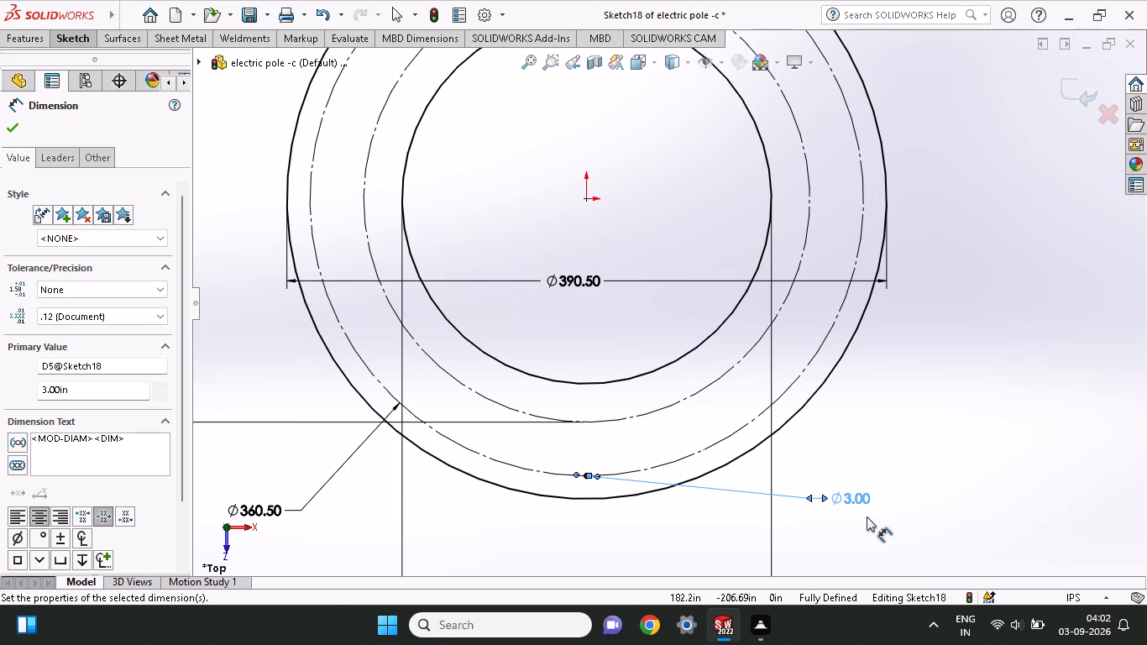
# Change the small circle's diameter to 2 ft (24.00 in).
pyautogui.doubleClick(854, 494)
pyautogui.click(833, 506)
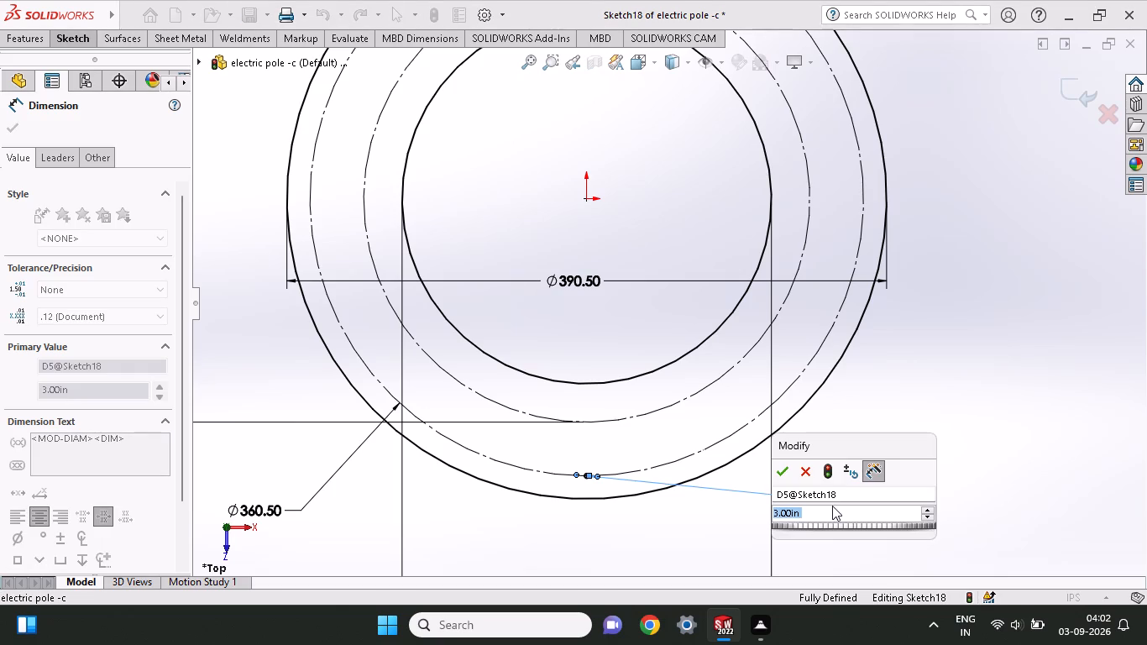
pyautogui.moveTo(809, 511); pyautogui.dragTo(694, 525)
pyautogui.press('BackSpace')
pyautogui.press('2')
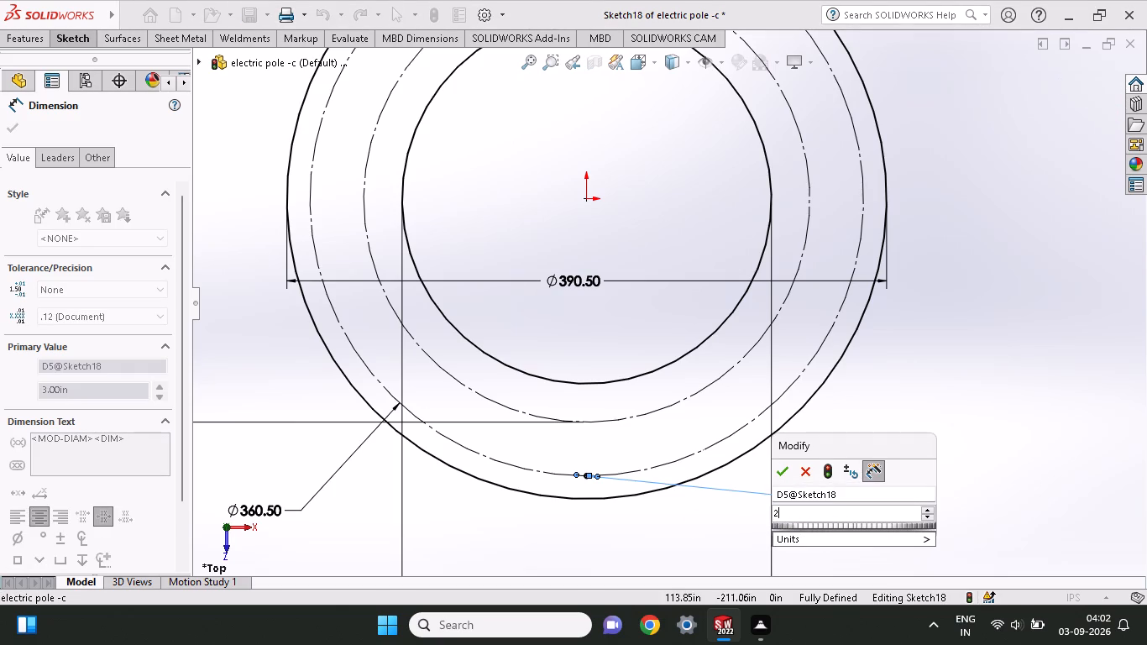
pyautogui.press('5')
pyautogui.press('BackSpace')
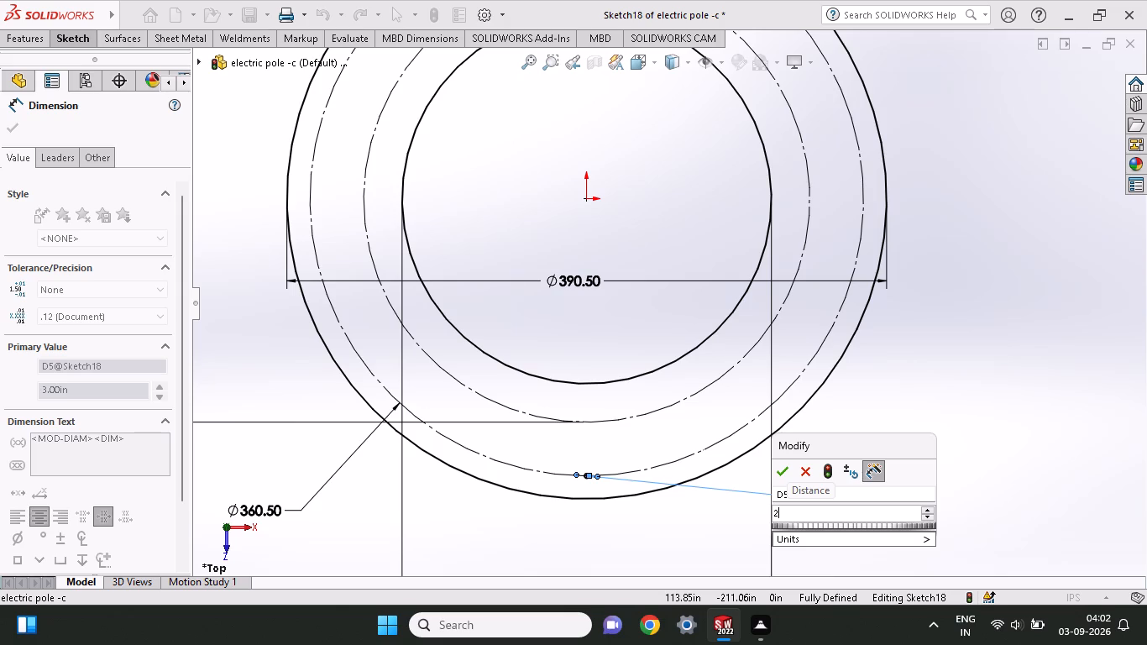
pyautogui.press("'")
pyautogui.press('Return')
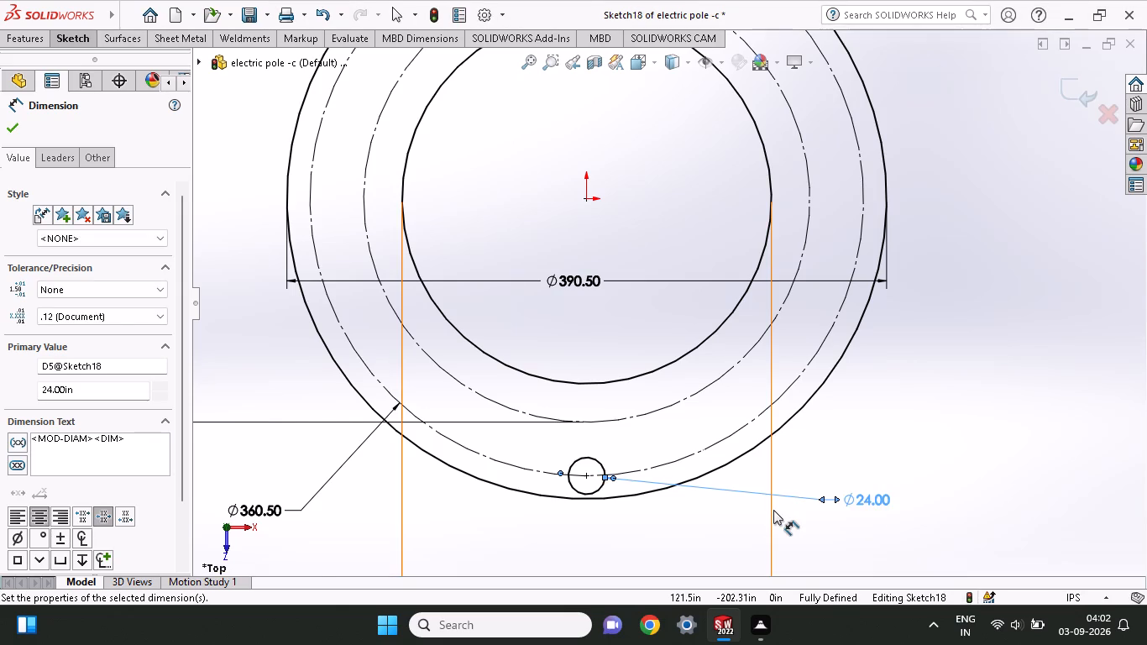
# Set the small circle's diameter to 1 ft (12.00 in).
pyautogui.scroll(-1, 773, 510)
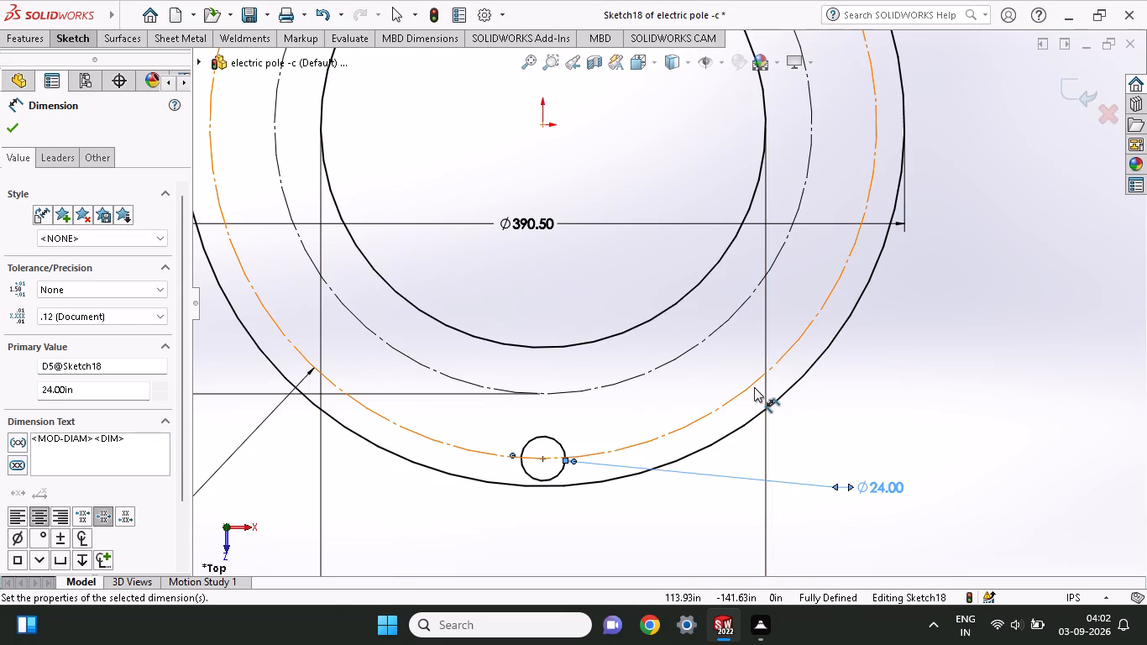
pyautogui.doubleClick(885, 487)
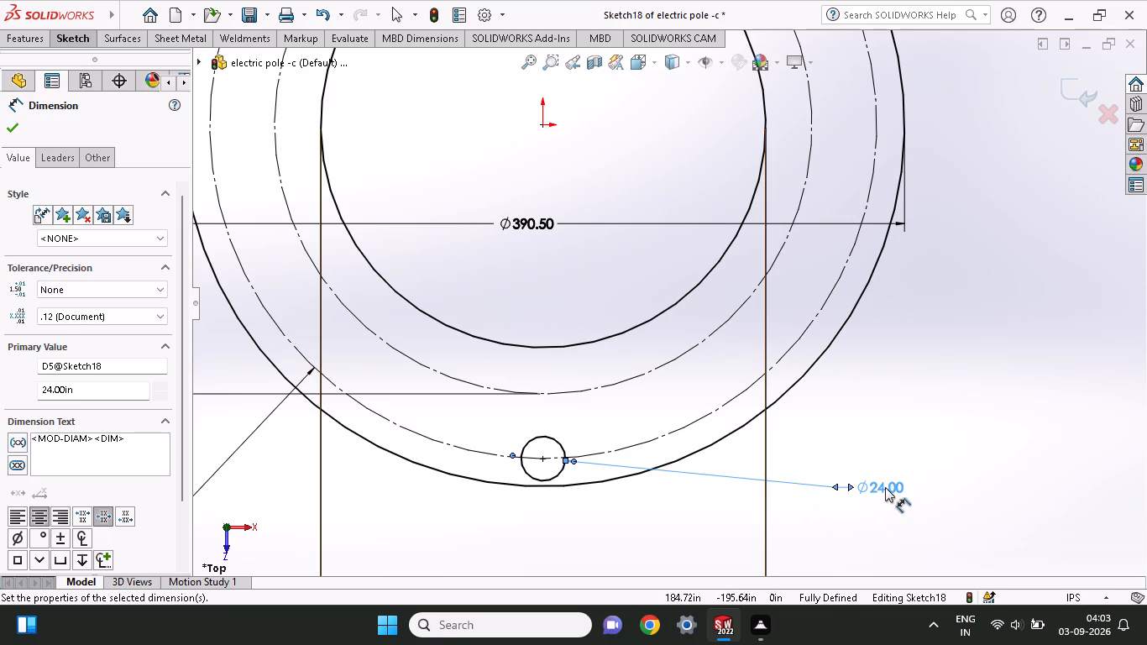
pyautogui.write("1'")
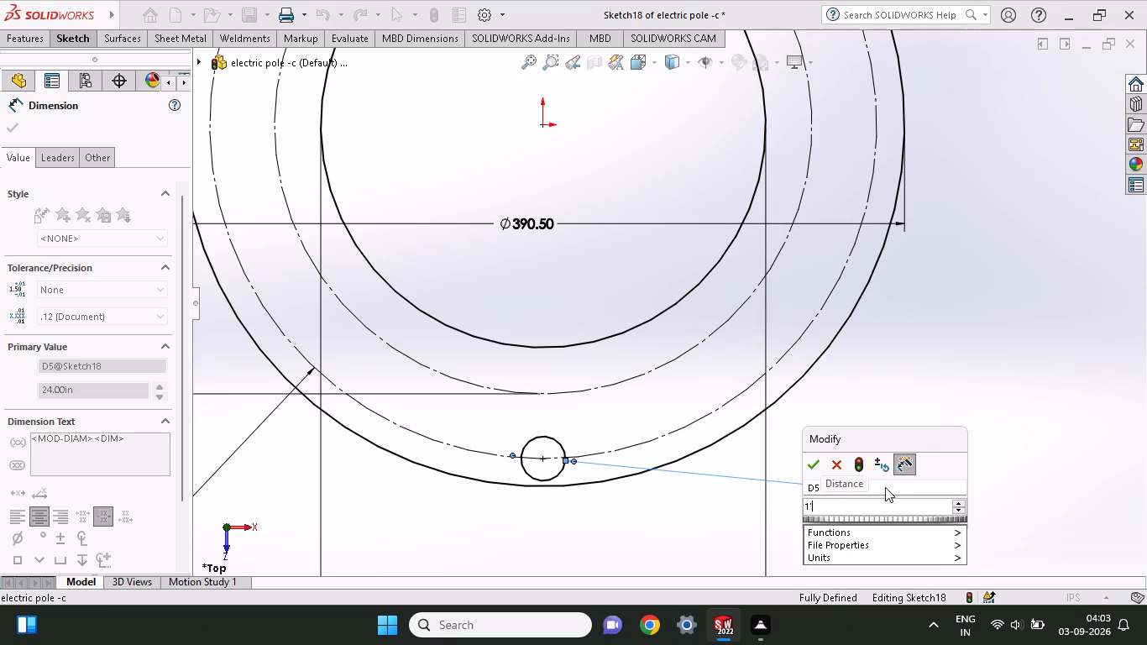
pyautogui.press('Return')
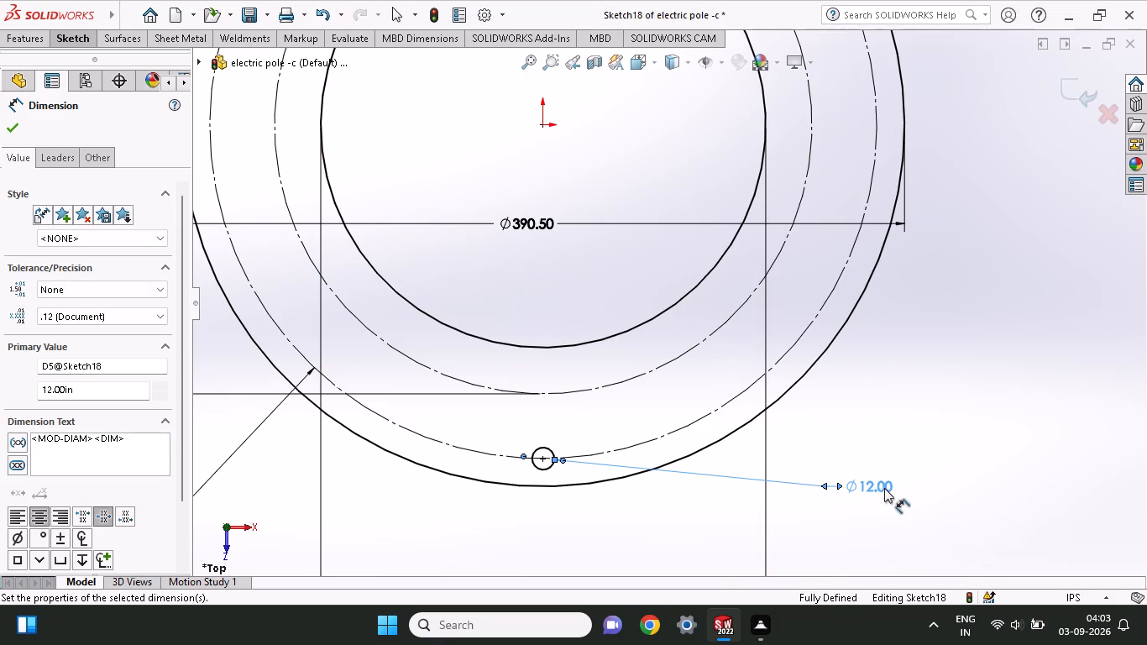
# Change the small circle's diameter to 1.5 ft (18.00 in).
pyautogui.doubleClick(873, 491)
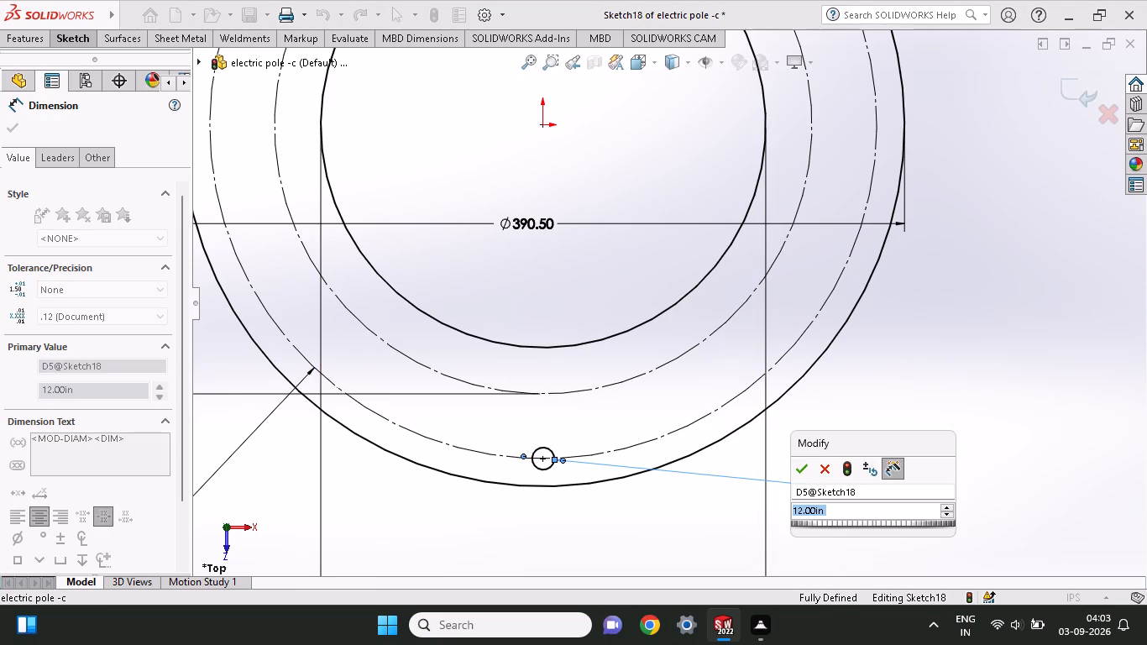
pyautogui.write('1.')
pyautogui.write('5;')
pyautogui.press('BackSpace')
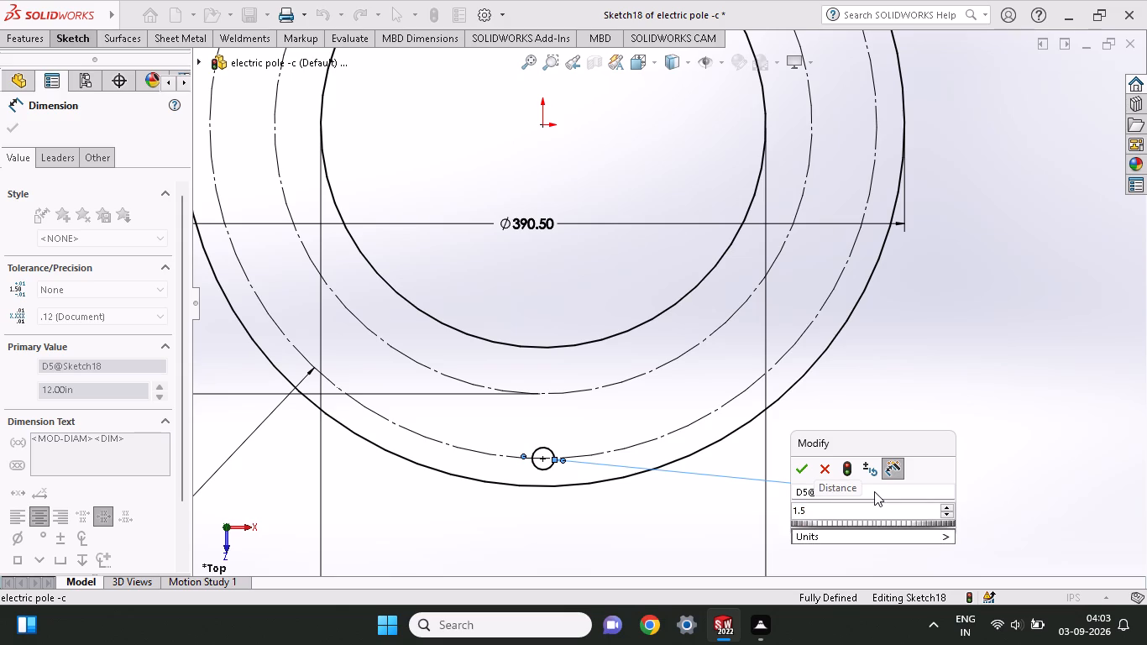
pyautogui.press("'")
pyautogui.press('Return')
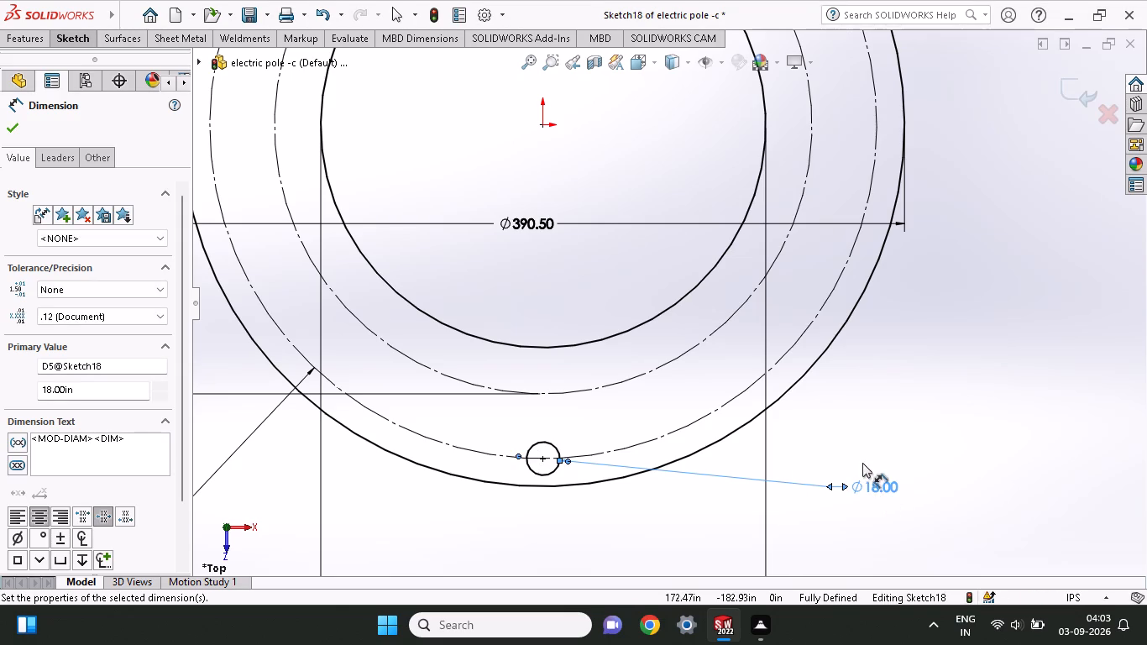
# Set the small circle's diameter to 1 ft (12.00 in).
pyautogui.doubleClick(888, 495)
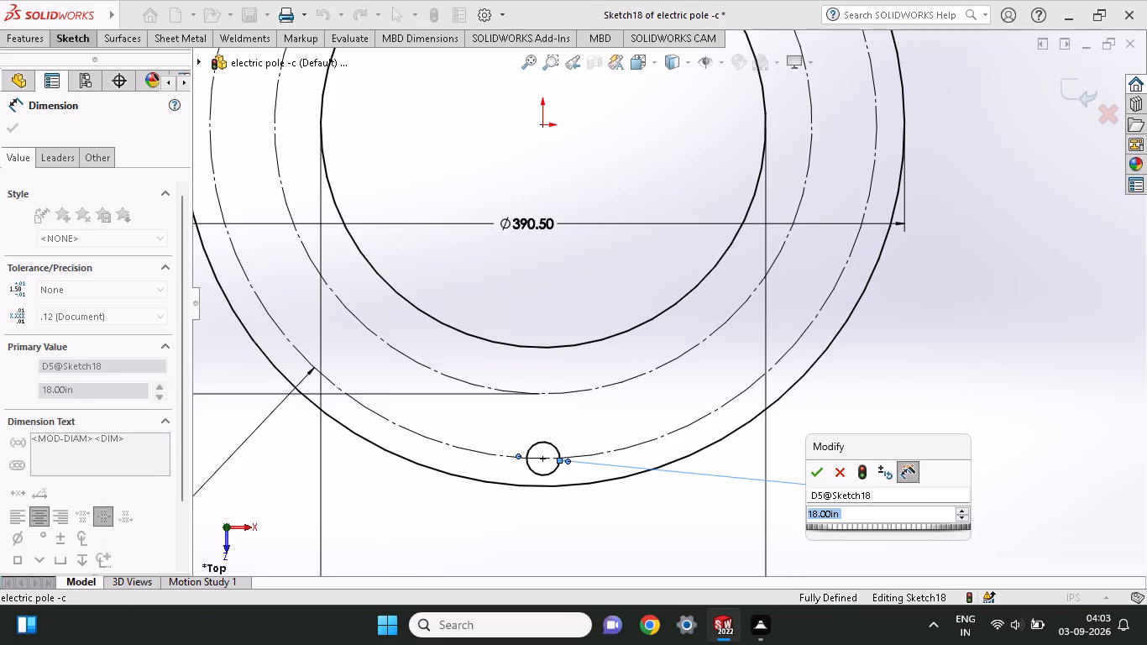
pyautogui.write("1'")
pyautogui.press('Return')
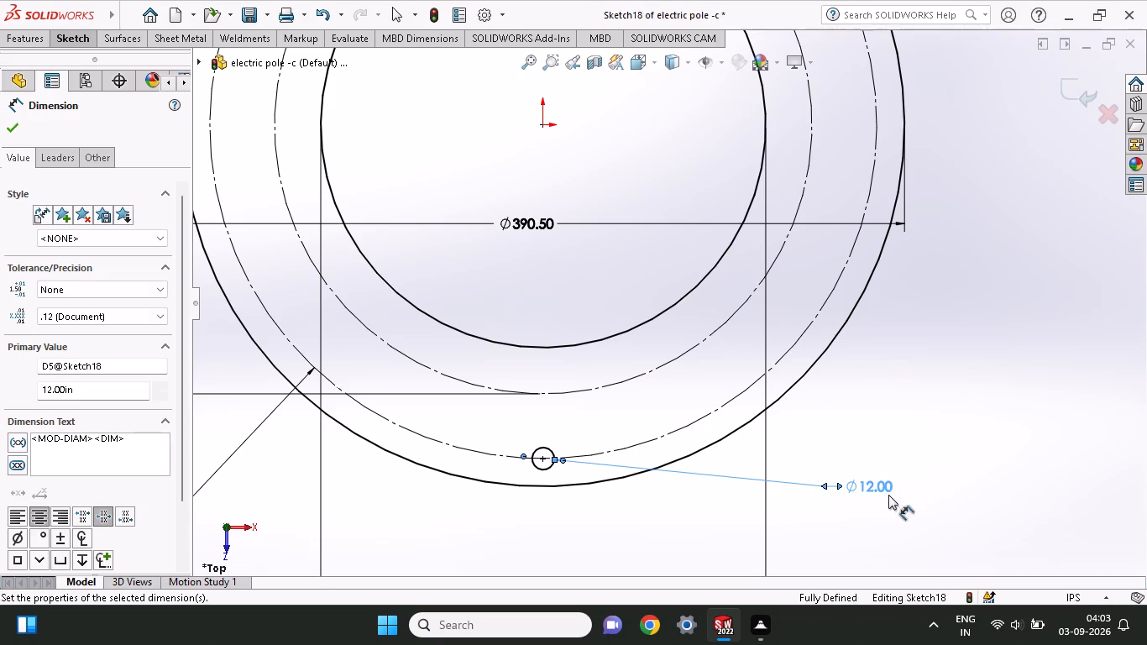
# Circular-pattern the small circle and the 360.50 in construction circle about the origin, with 24 equally spaced instances over 360 degrees.
pyautogui.click(81, 43)
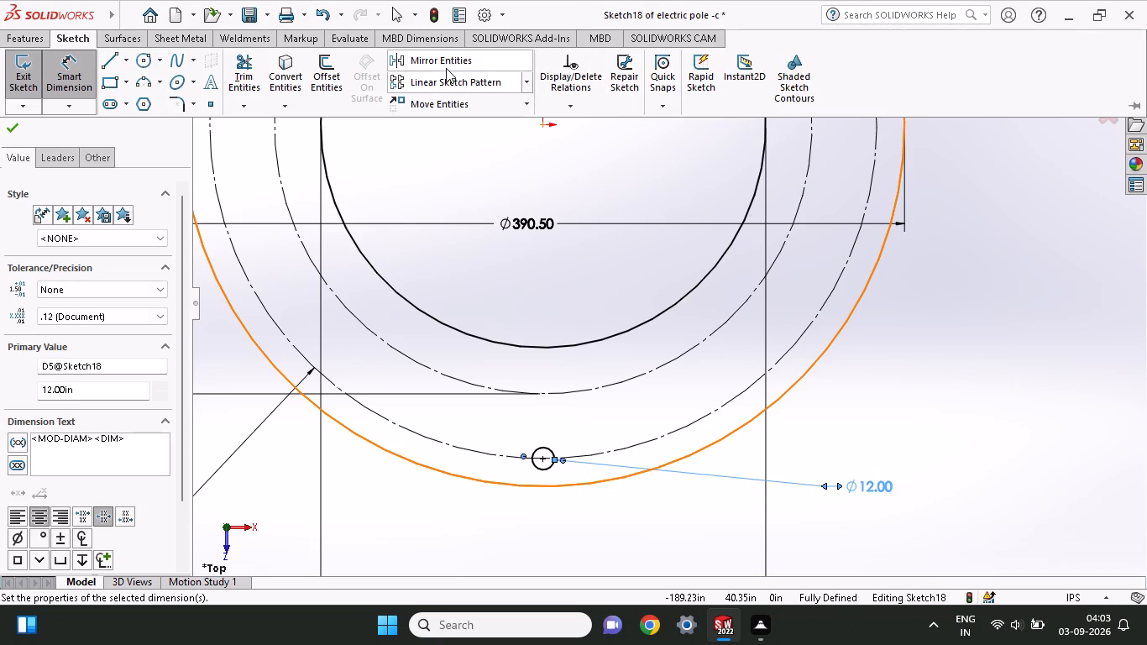
pyautogui.click(526, 85)
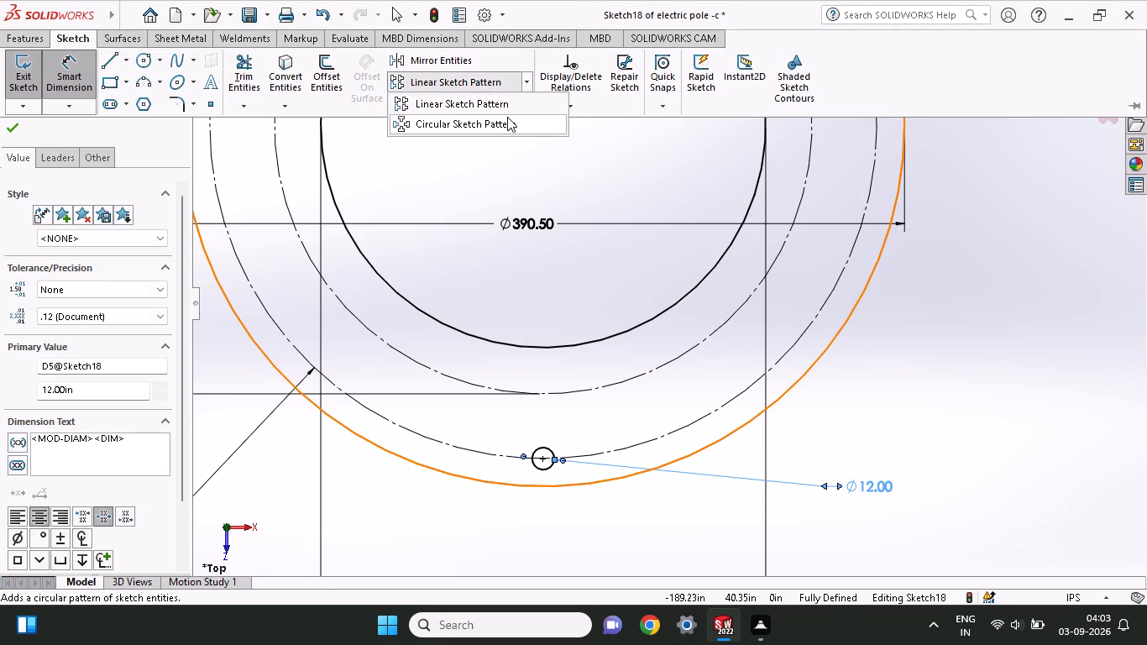
pyautogui.click(507, 118)
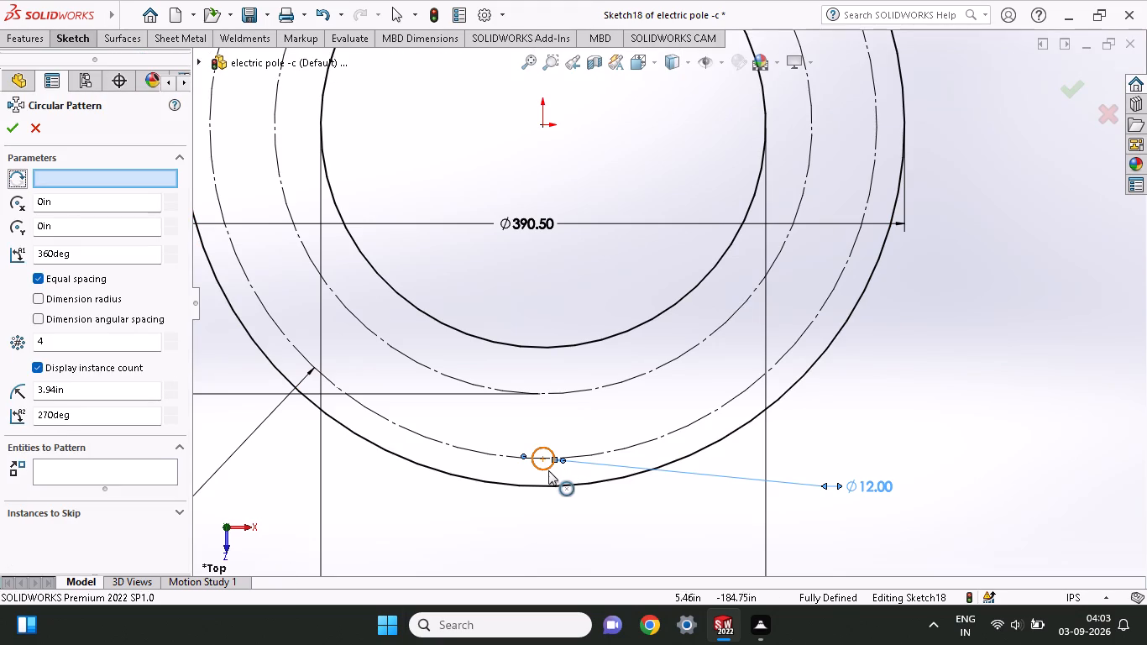
pyautogui.scroll(1, 547, 470)
pyautogui.click(547, 470)
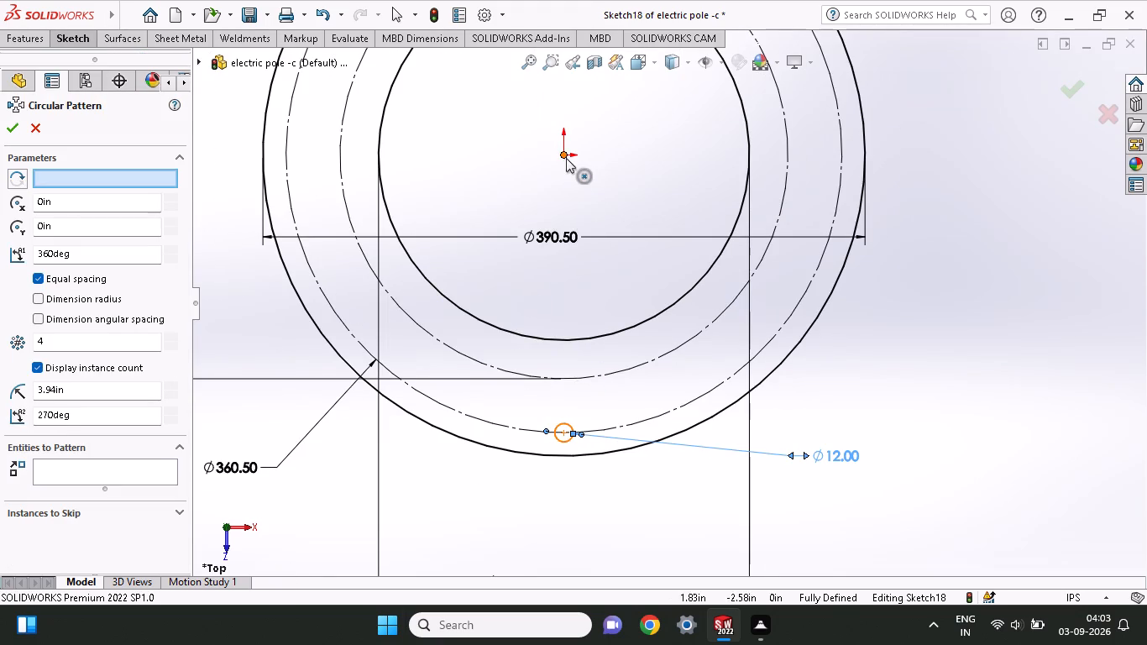
pyautogui.click(562, 153)
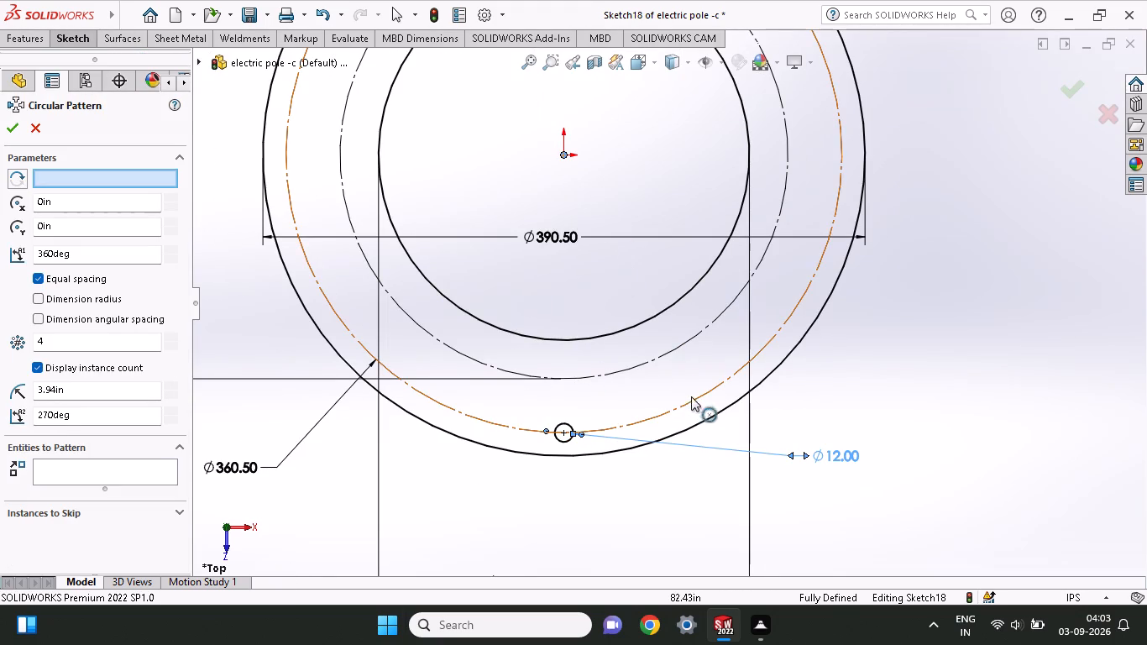
pyautogui.click(691, 396)
pyautogui.click(695, 400)
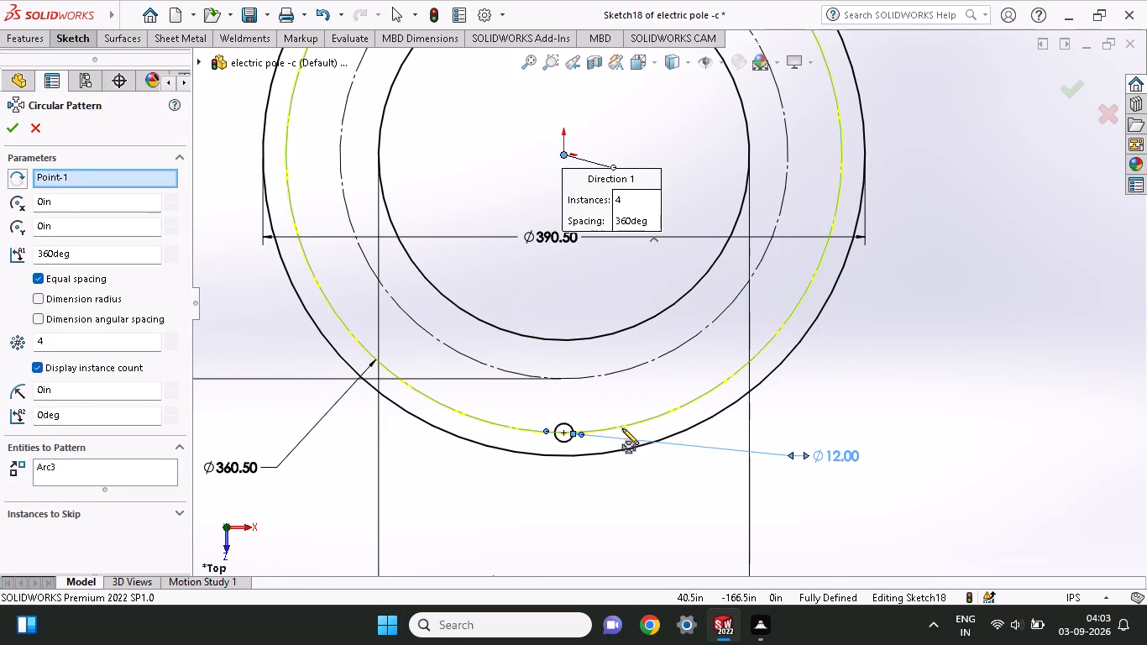
pyautogui.click(563, 440)
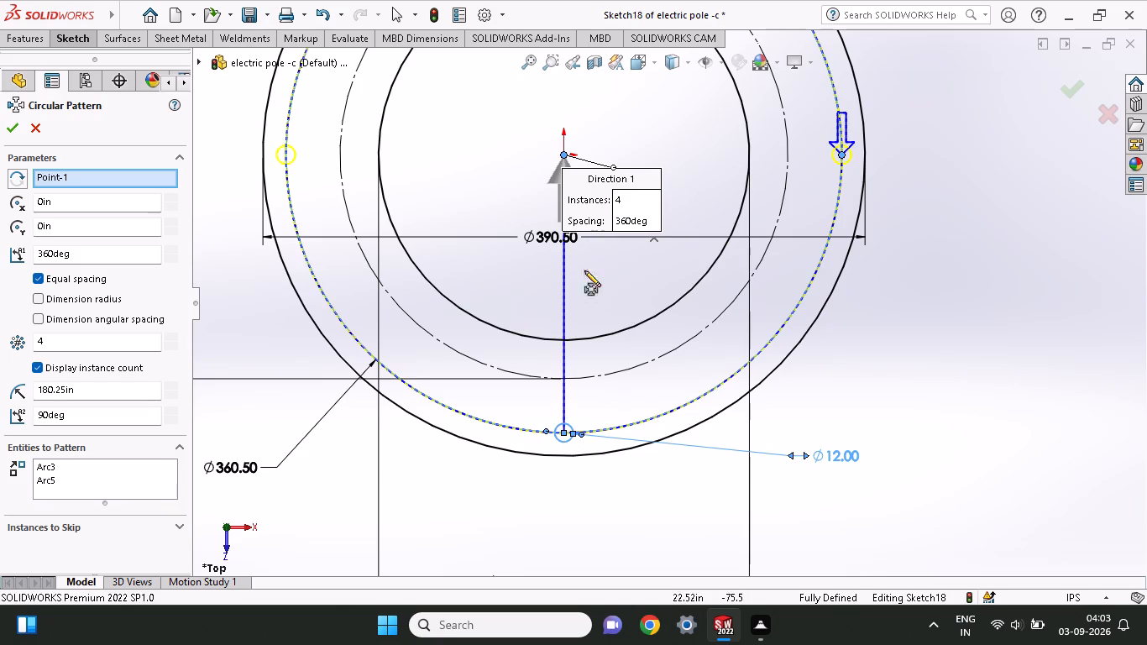
pyautogui.moveTo(73, 342); pyautogui.dragTo(0, 359)
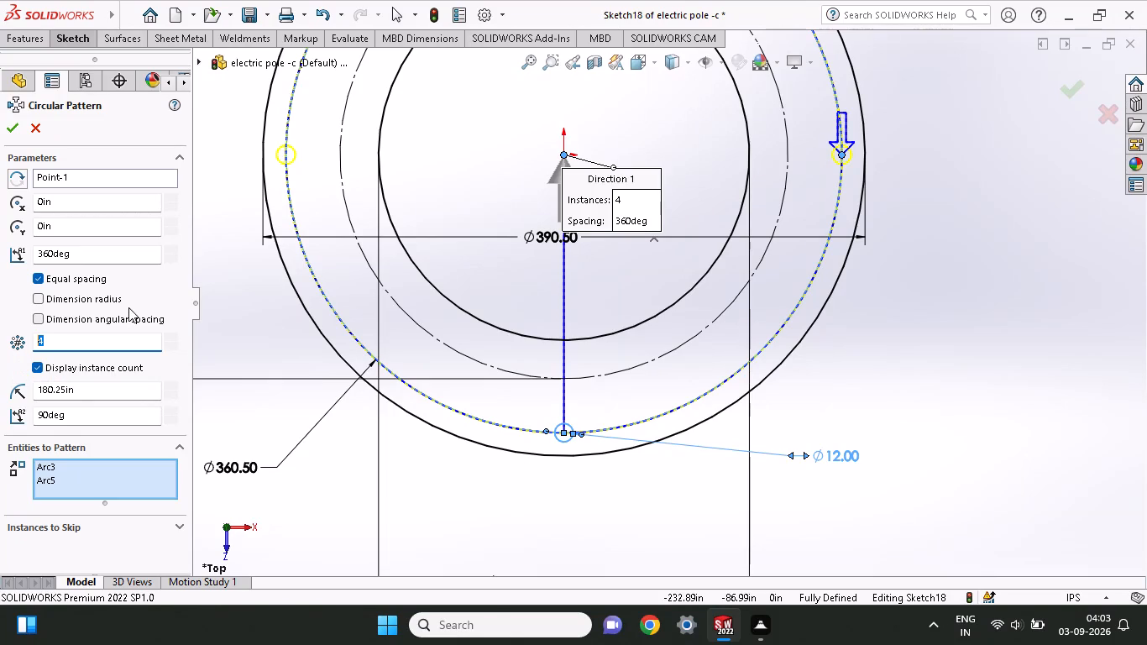
pyautogui.write('24')
pyautogui.press('Return')
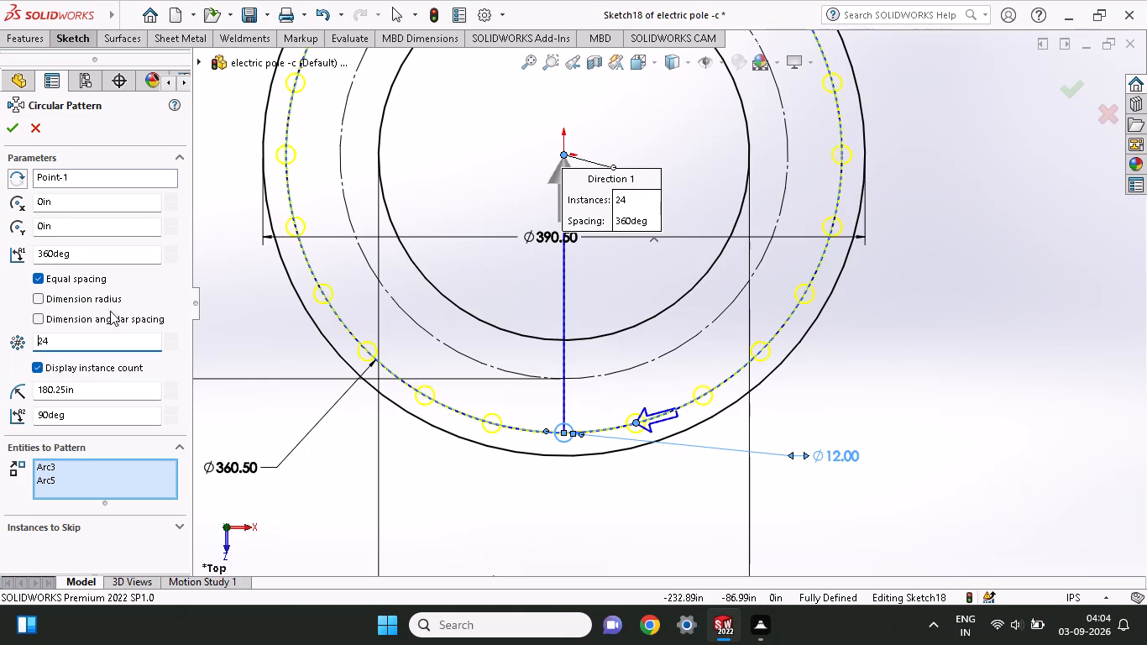
pyautogui.click(8, 133)
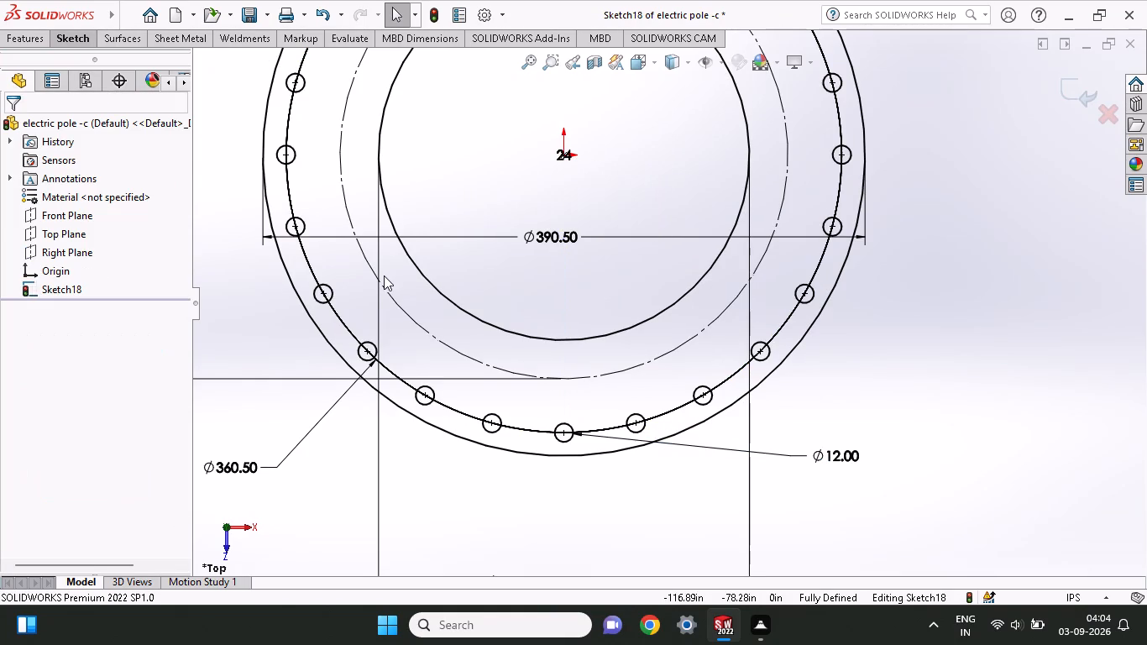
# Boss-Extrude the flange sketch 10 in blind as a one-direction thin feature with a 4 in thickness.
pyautogui.click(25, 32)
pyautogui.click(37, 90)
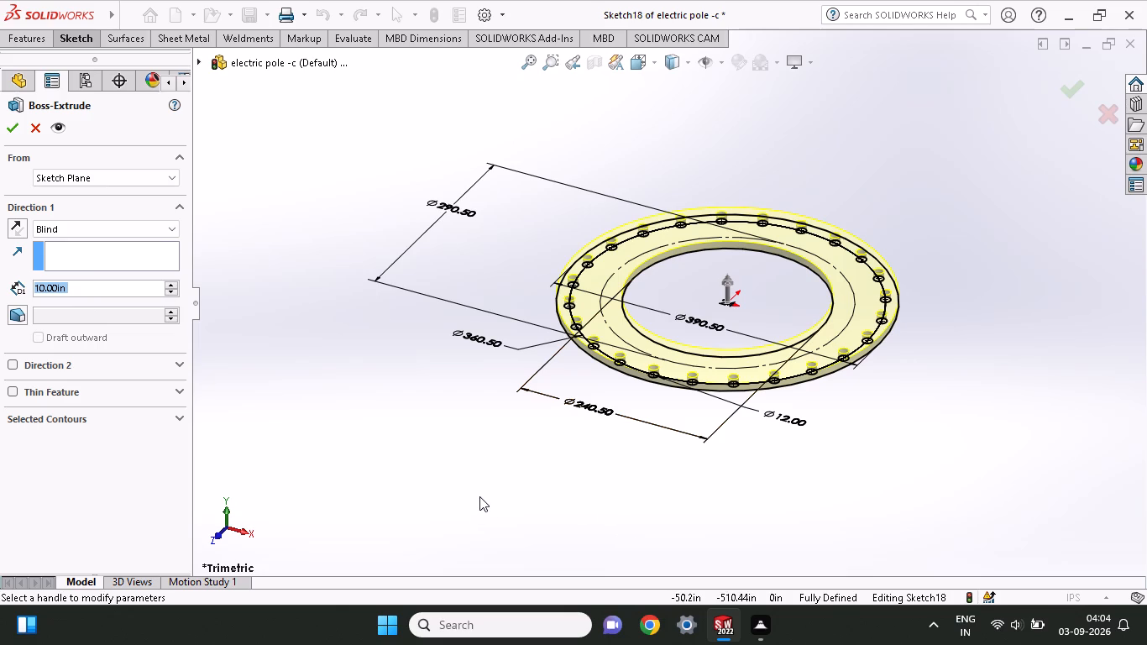
pyautogui.click(11, 394)
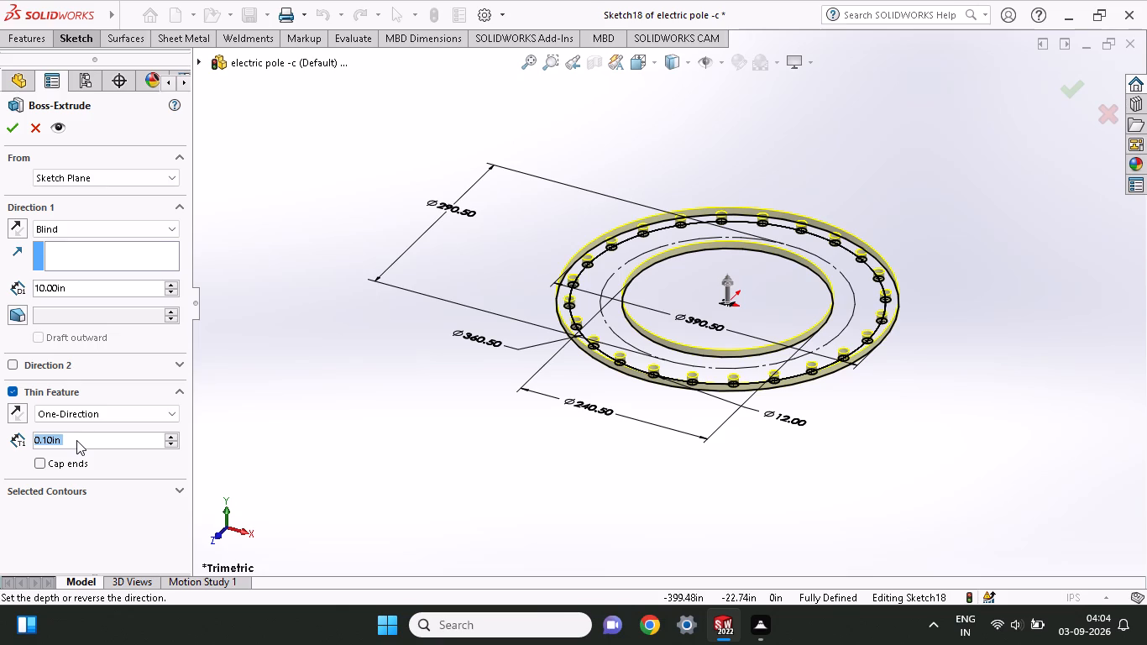
pyautogui.press('4')
pyautogui.press('Return')
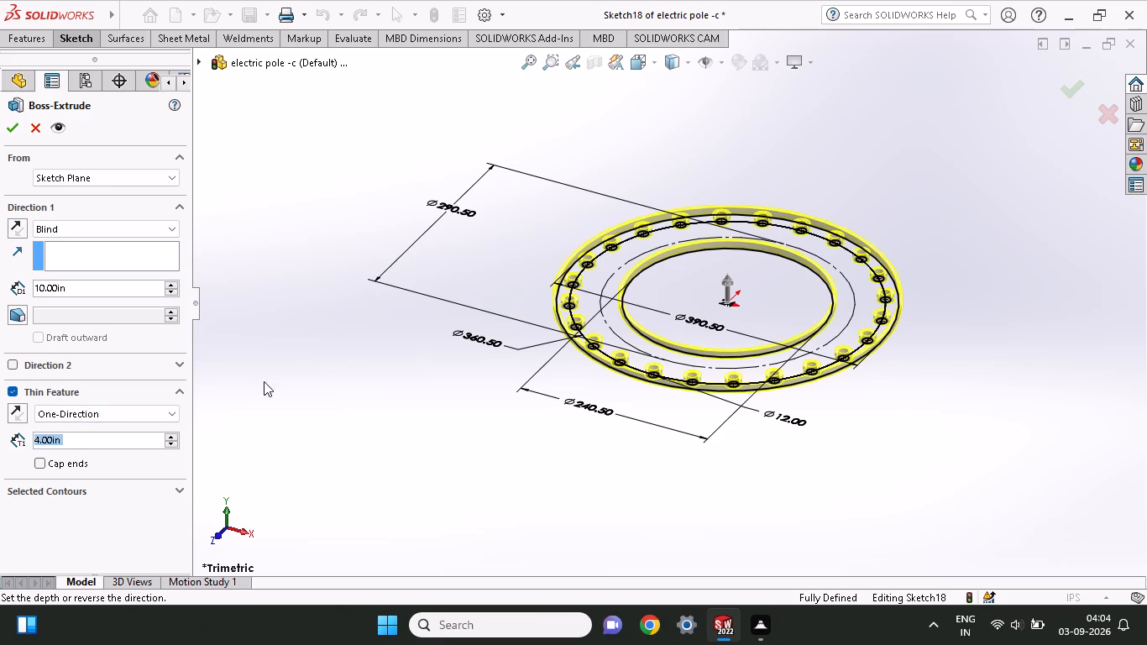
pyautogui.scroll(-1, 679, 304)
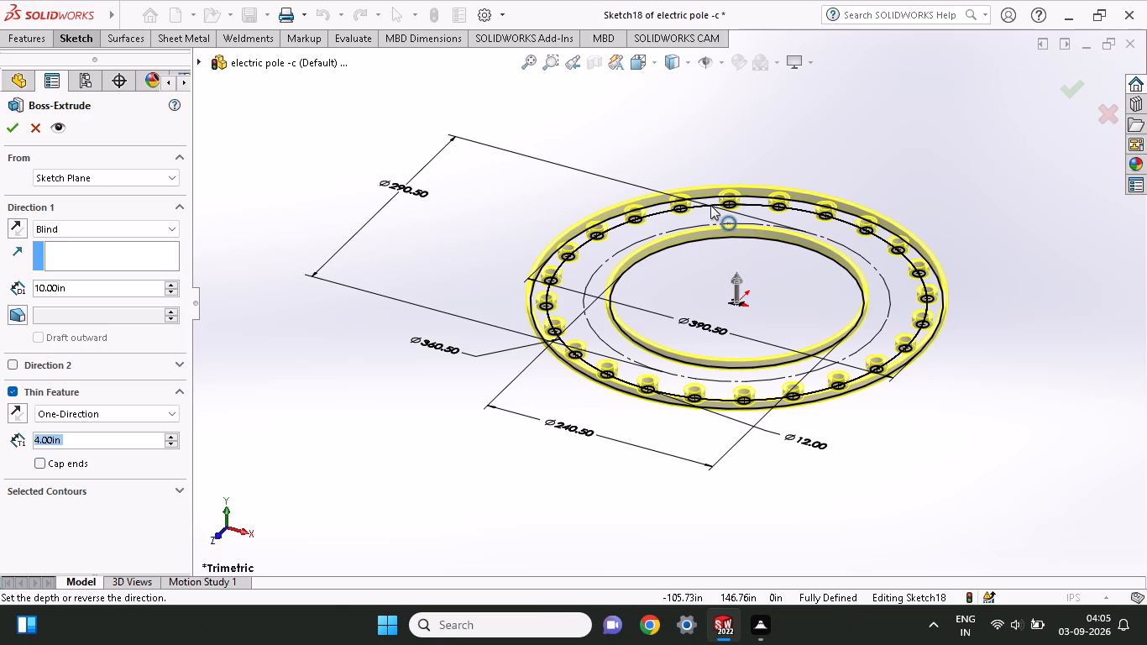
pyautogui.scroll(1, 710, 205)
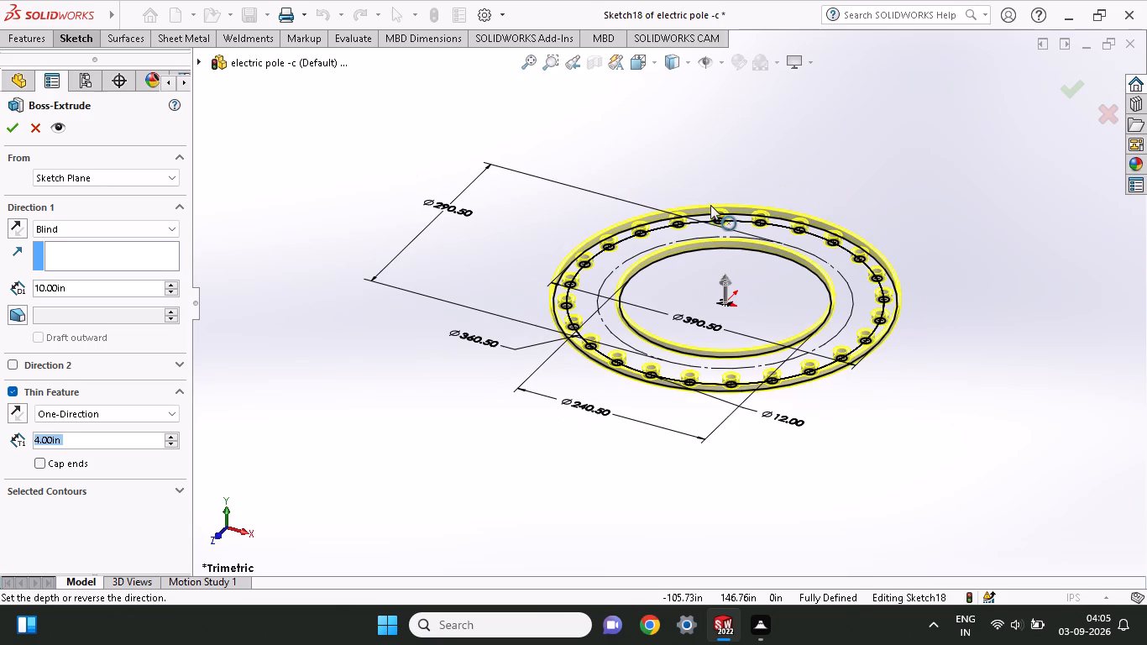
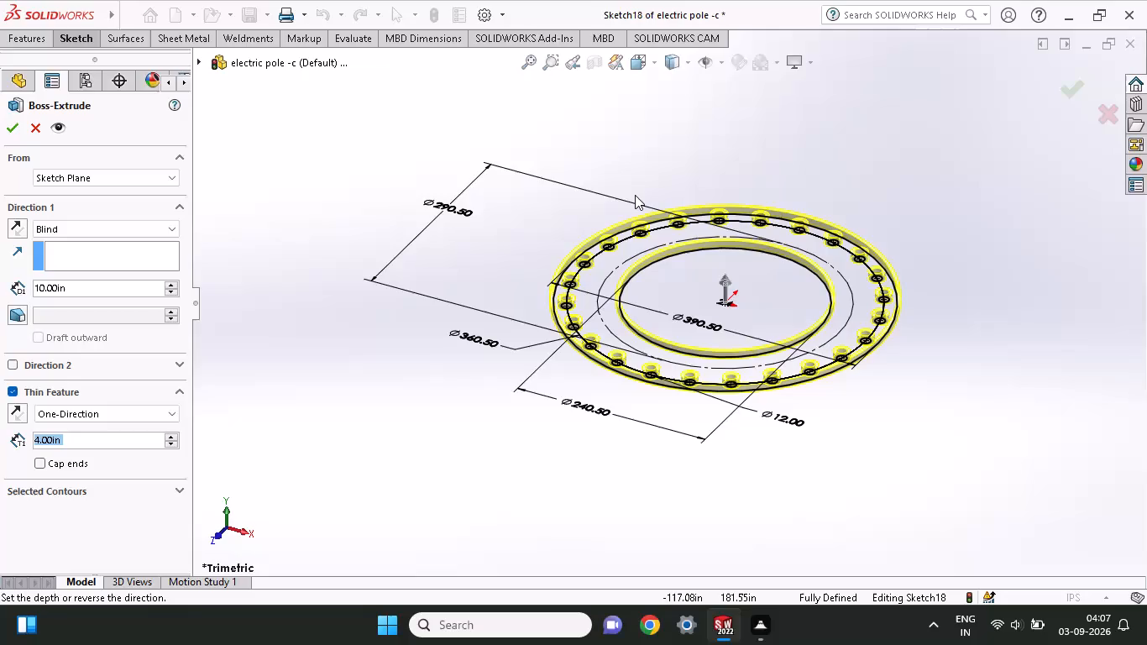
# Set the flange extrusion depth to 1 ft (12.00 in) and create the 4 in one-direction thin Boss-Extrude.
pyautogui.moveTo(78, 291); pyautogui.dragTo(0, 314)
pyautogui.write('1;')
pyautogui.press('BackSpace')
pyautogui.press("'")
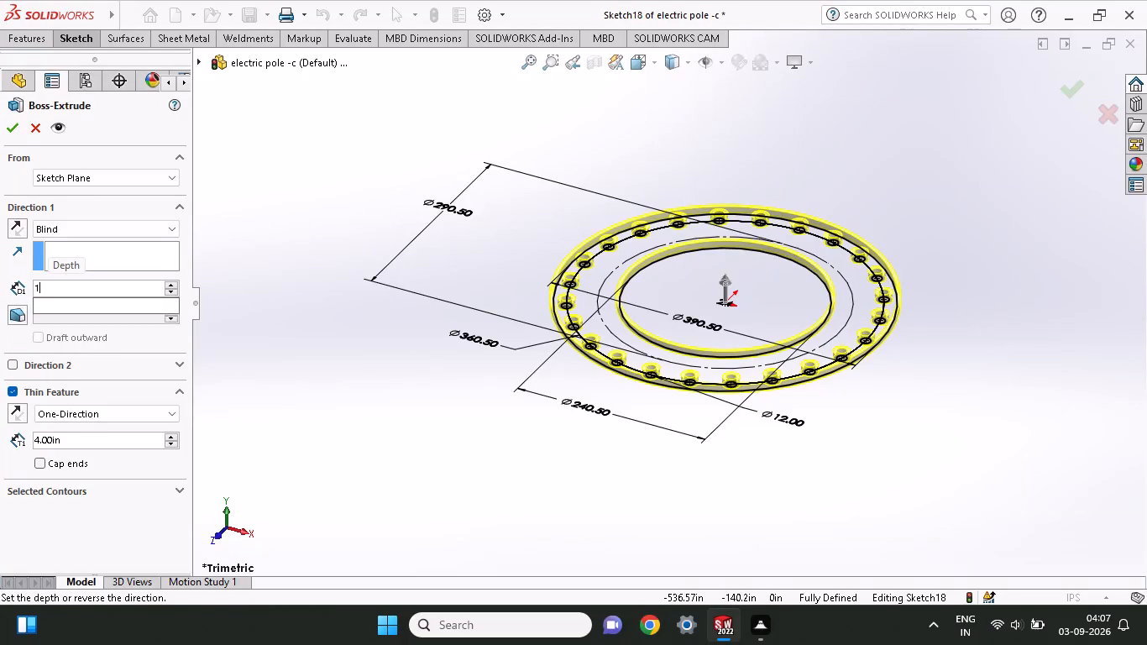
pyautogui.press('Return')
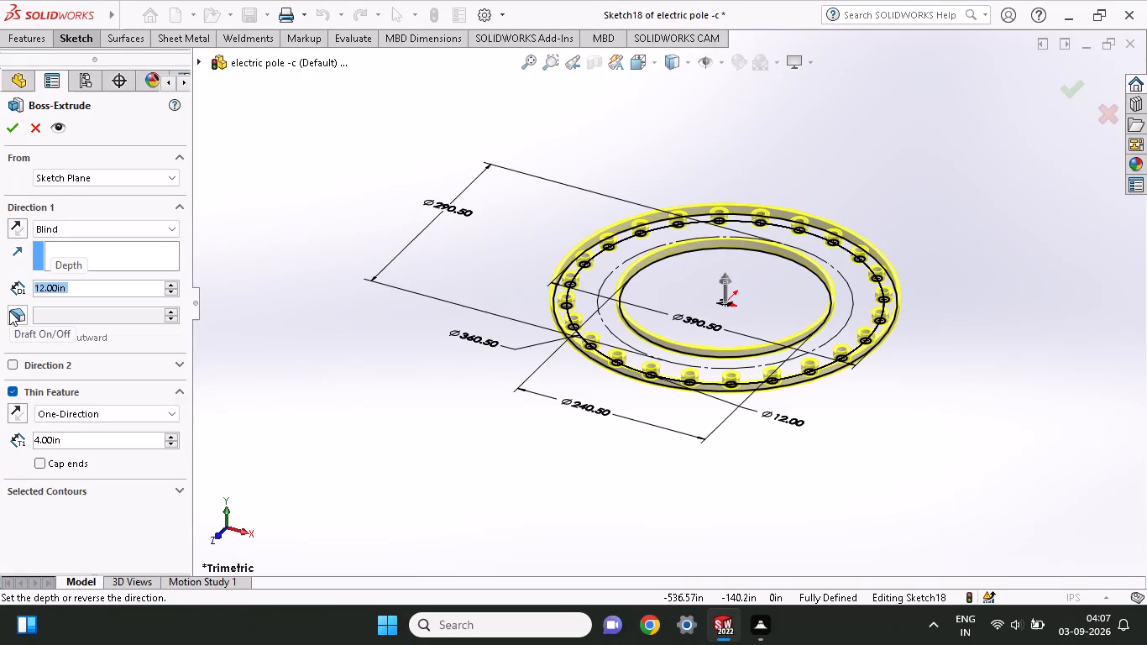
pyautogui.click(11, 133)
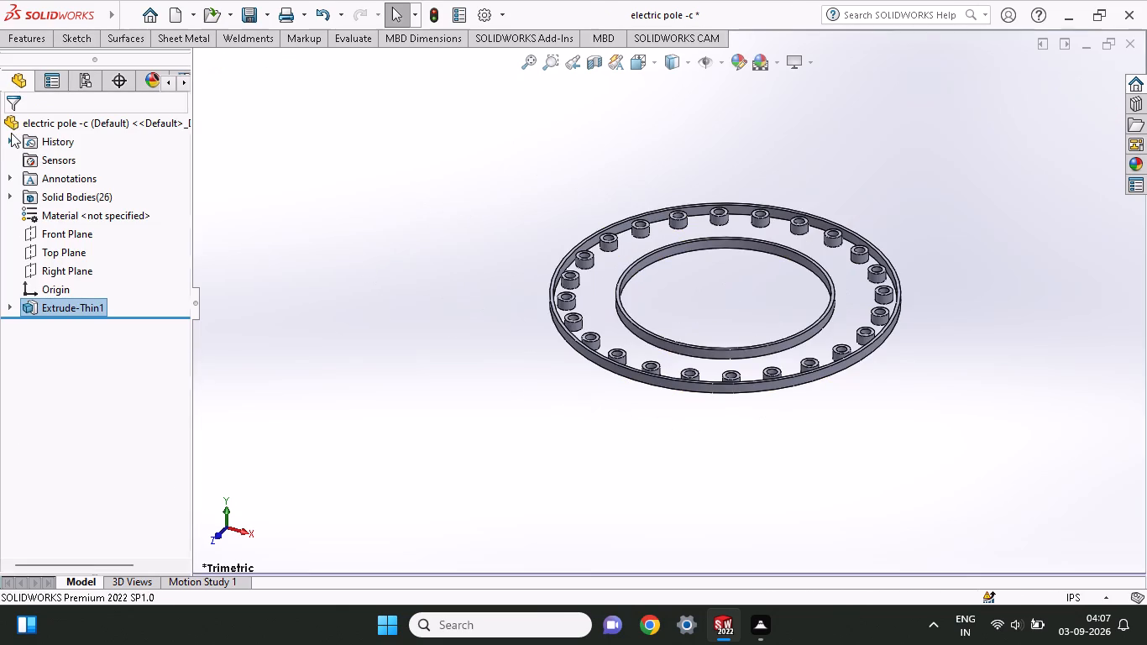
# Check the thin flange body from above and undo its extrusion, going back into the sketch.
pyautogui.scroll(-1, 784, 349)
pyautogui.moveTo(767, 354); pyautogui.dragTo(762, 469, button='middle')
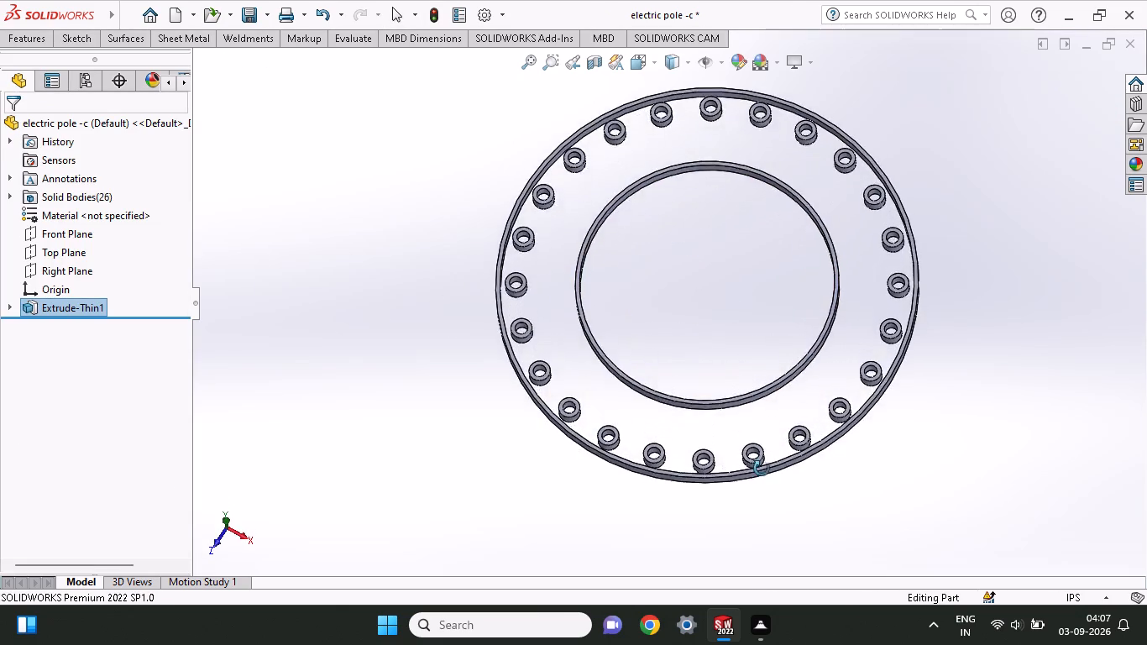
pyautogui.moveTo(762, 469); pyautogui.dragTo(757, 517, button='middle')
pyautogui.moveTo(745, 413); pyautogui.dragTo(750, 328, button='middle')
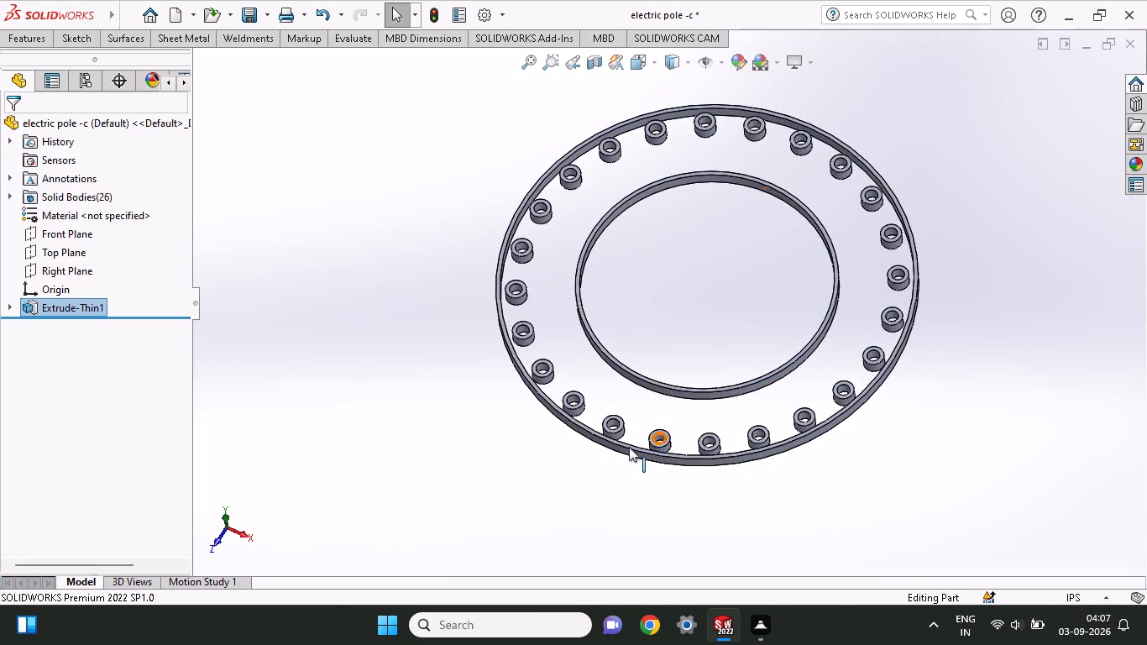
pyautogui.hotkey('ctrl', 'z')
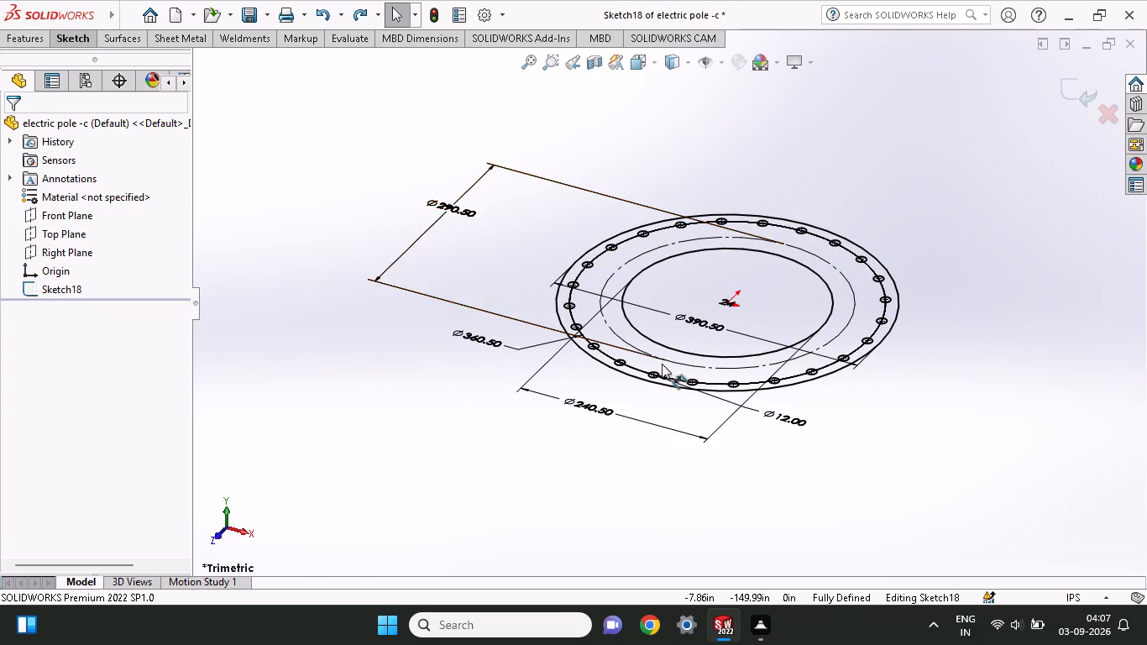
# Delete the 290.50 in construction circle together with its diameter dimension from the flange sketch.
pyautogui.click(666, 359)
pyautogui.rightClick(666, 359)
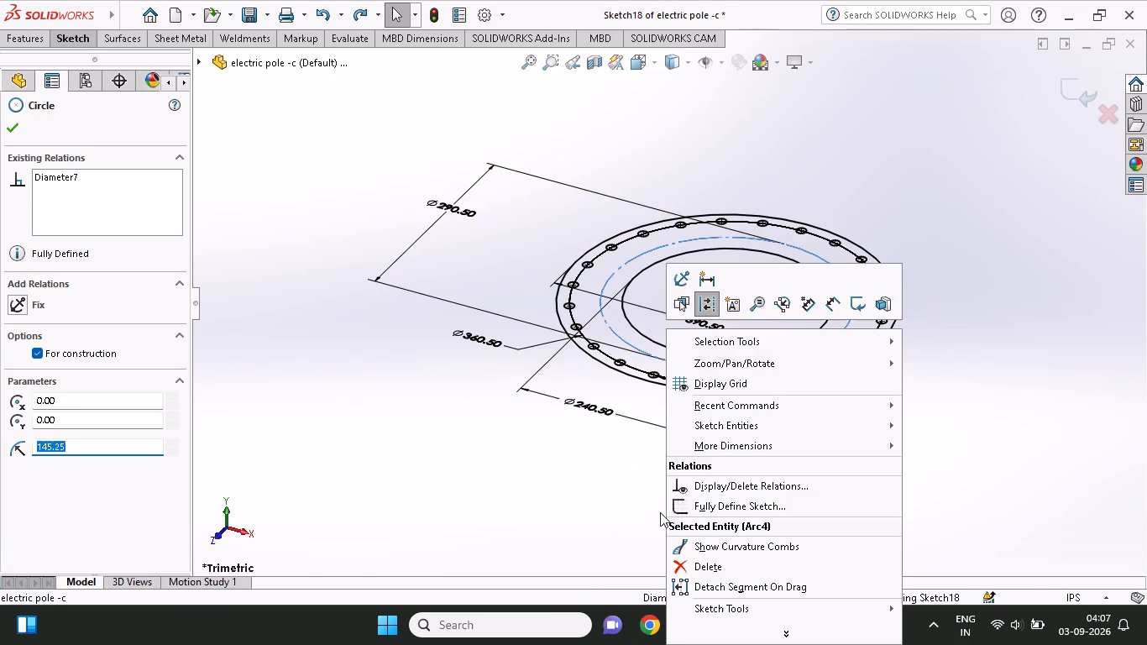
pyautogui.click(689, 560)
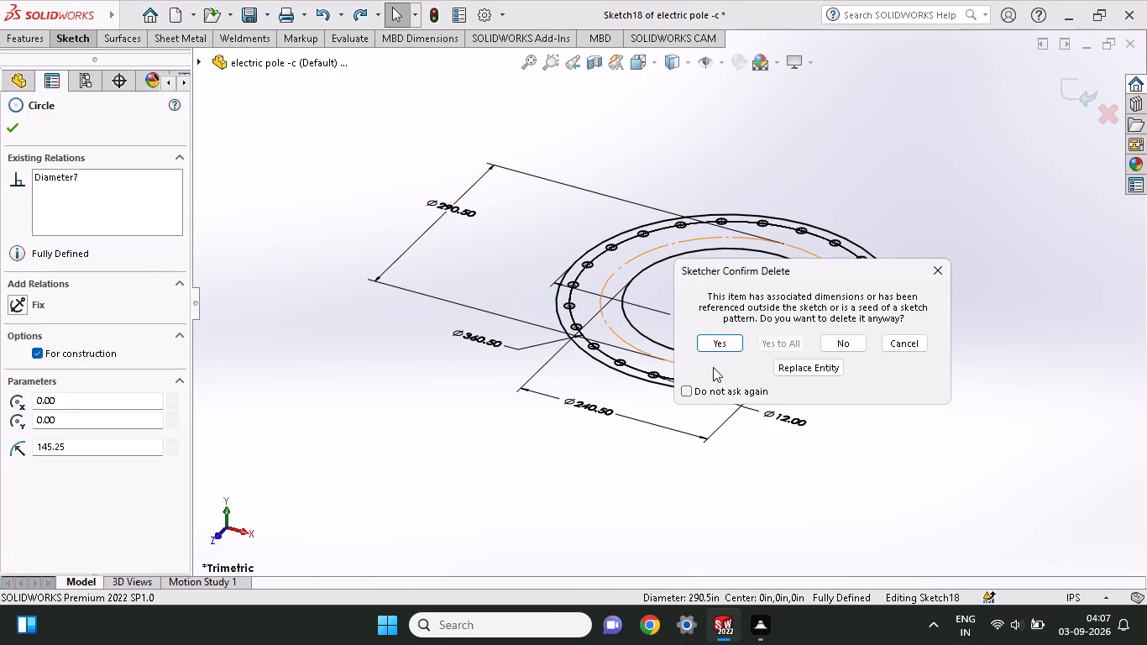
pyautogui.click(715, 349)
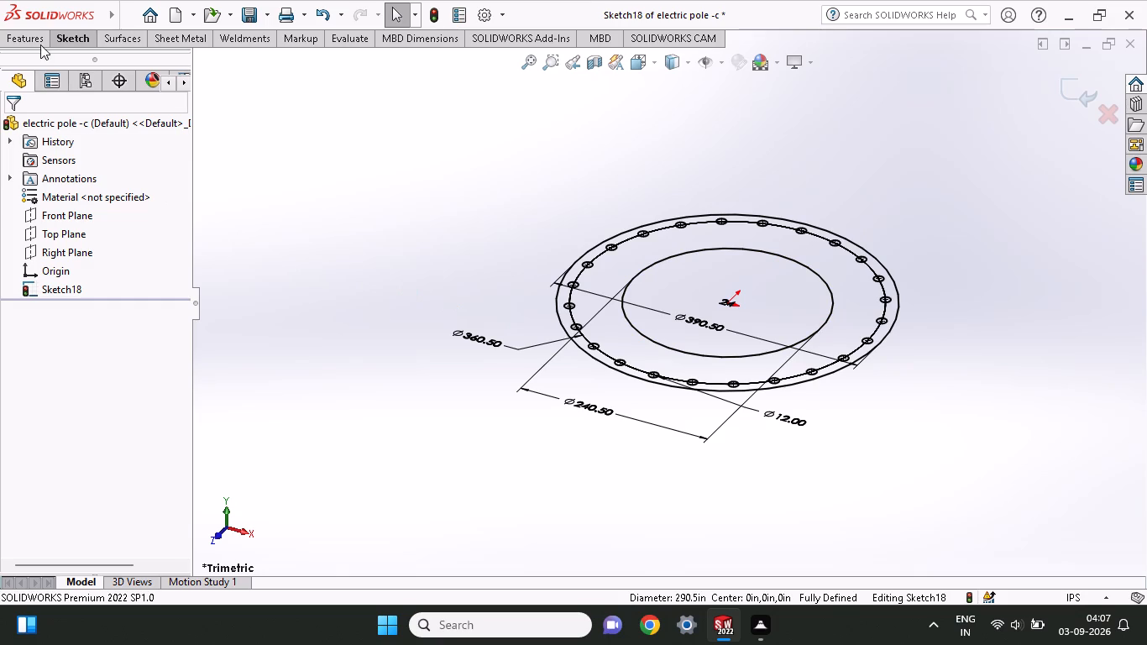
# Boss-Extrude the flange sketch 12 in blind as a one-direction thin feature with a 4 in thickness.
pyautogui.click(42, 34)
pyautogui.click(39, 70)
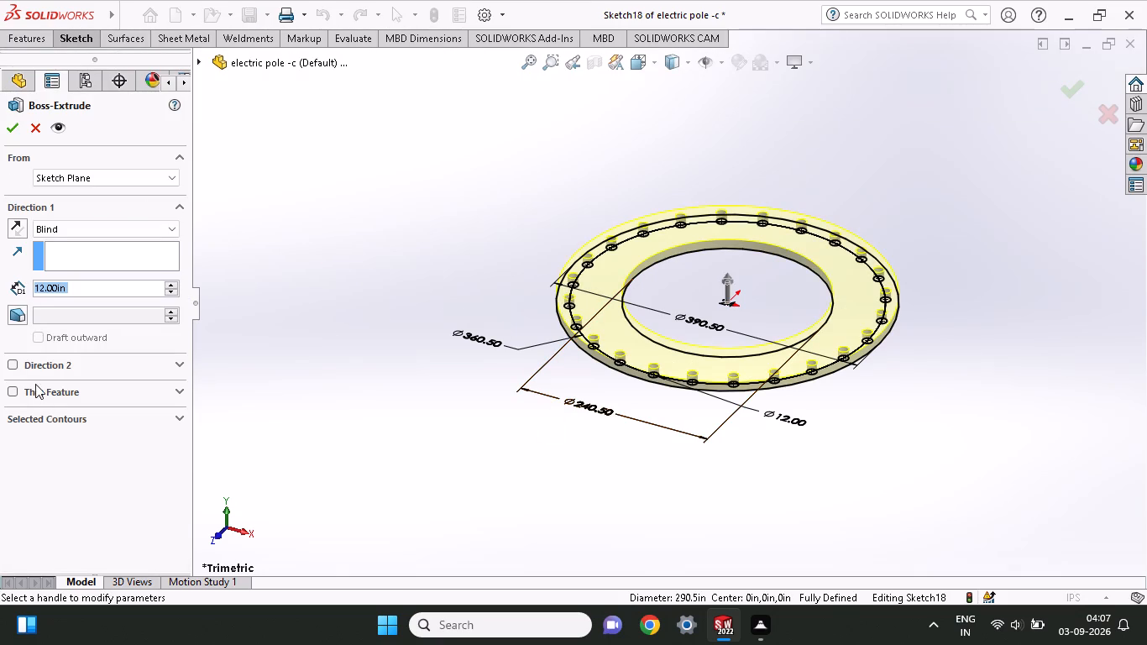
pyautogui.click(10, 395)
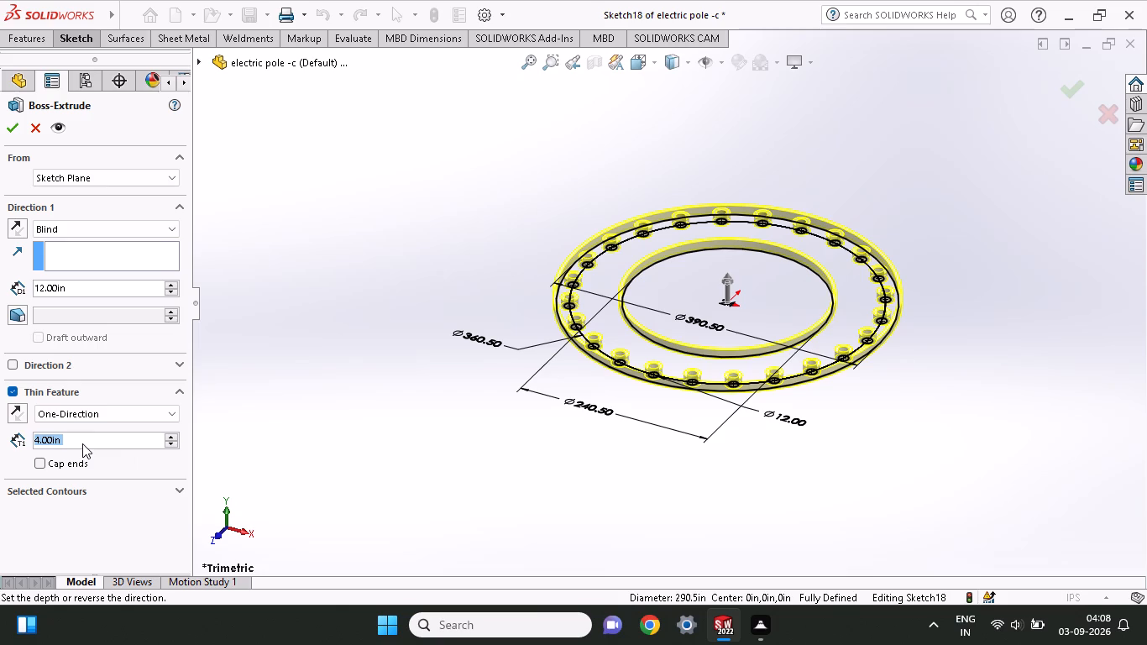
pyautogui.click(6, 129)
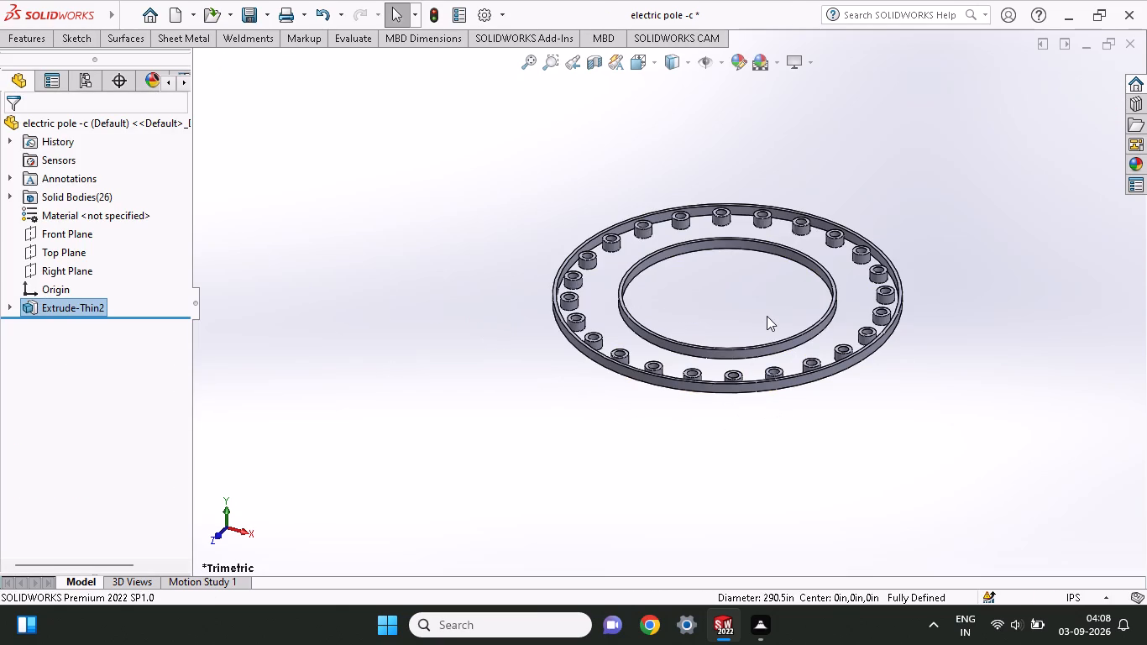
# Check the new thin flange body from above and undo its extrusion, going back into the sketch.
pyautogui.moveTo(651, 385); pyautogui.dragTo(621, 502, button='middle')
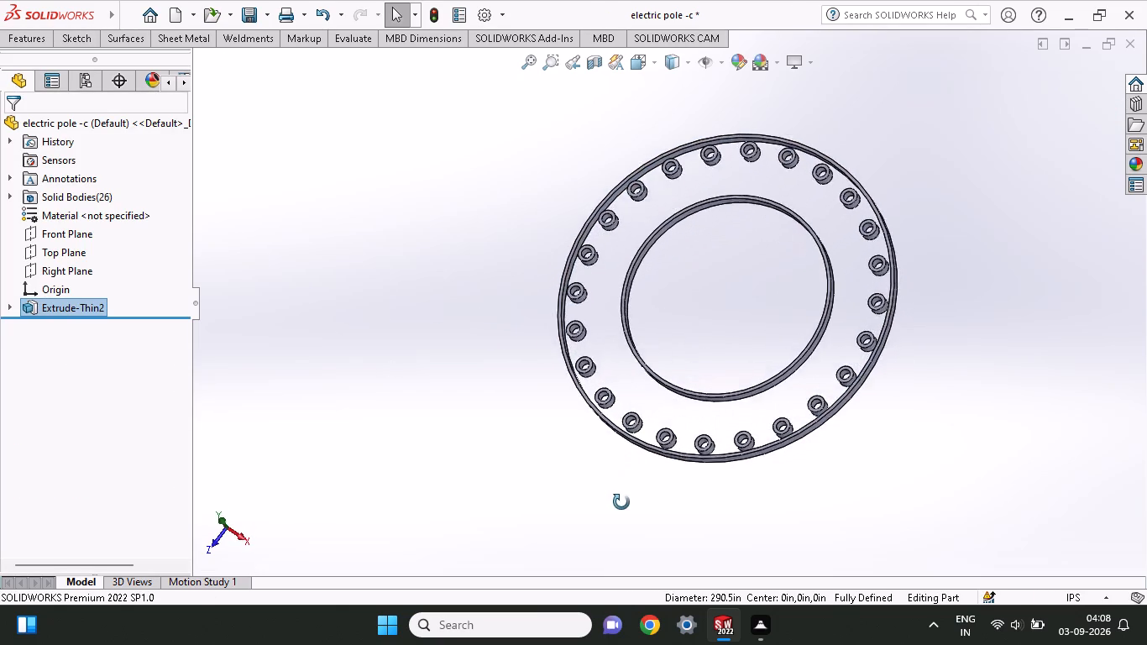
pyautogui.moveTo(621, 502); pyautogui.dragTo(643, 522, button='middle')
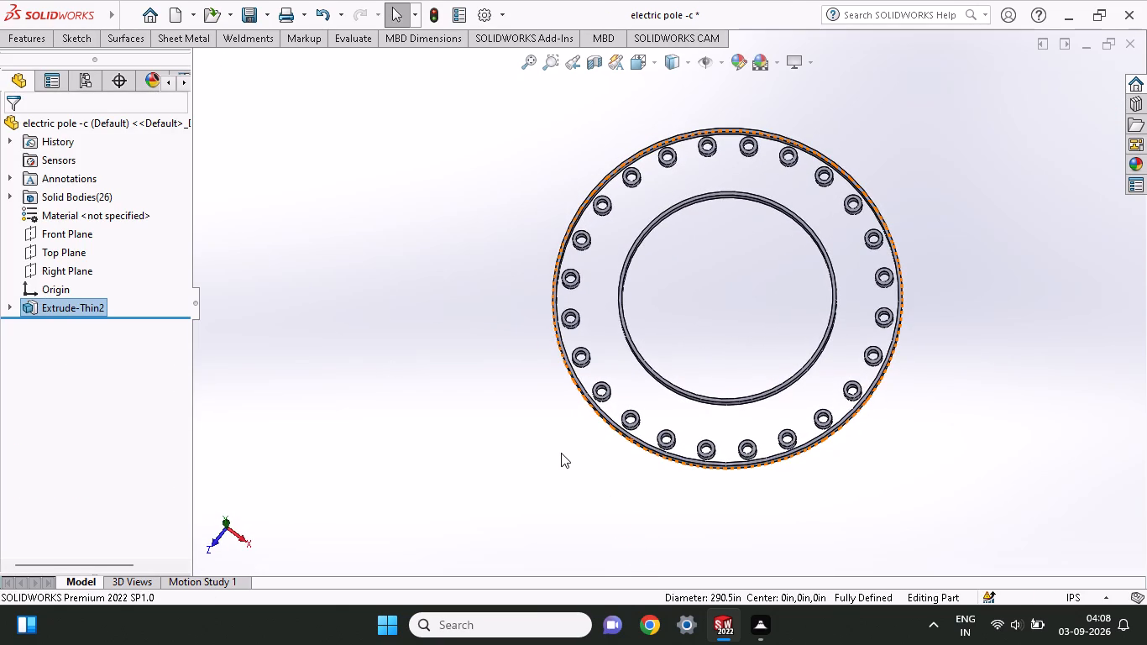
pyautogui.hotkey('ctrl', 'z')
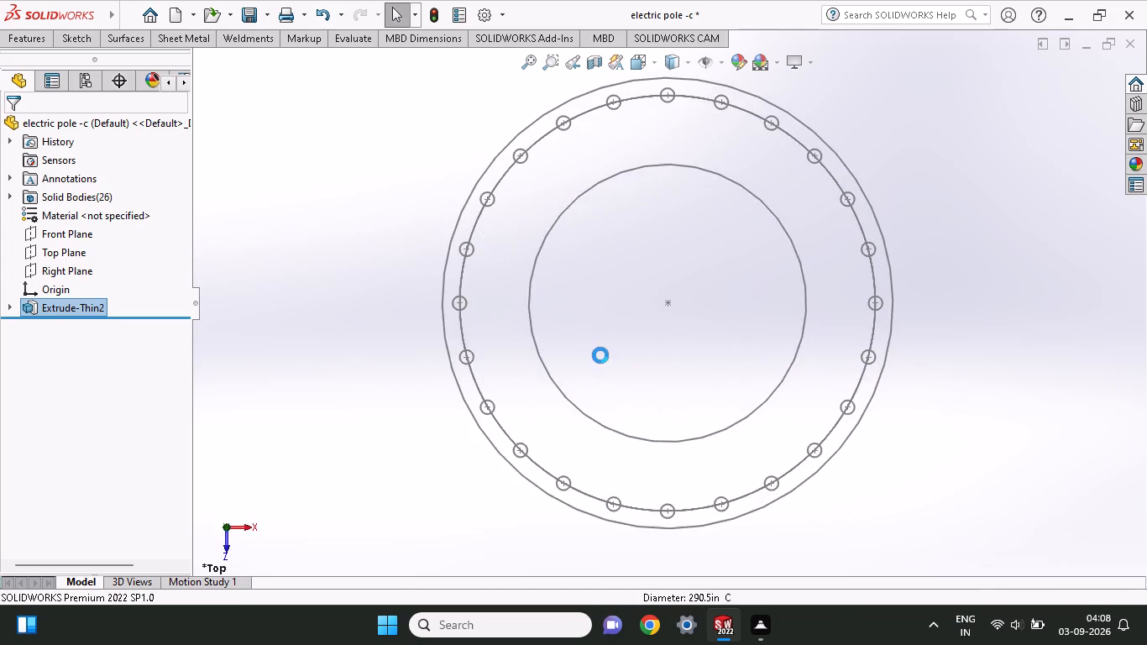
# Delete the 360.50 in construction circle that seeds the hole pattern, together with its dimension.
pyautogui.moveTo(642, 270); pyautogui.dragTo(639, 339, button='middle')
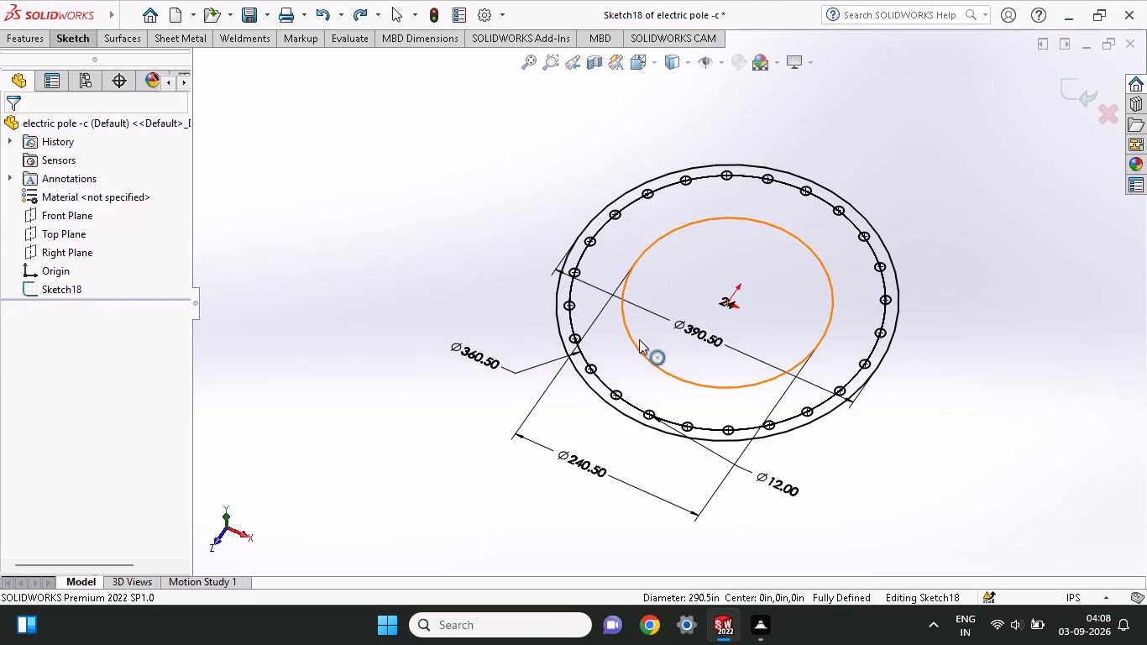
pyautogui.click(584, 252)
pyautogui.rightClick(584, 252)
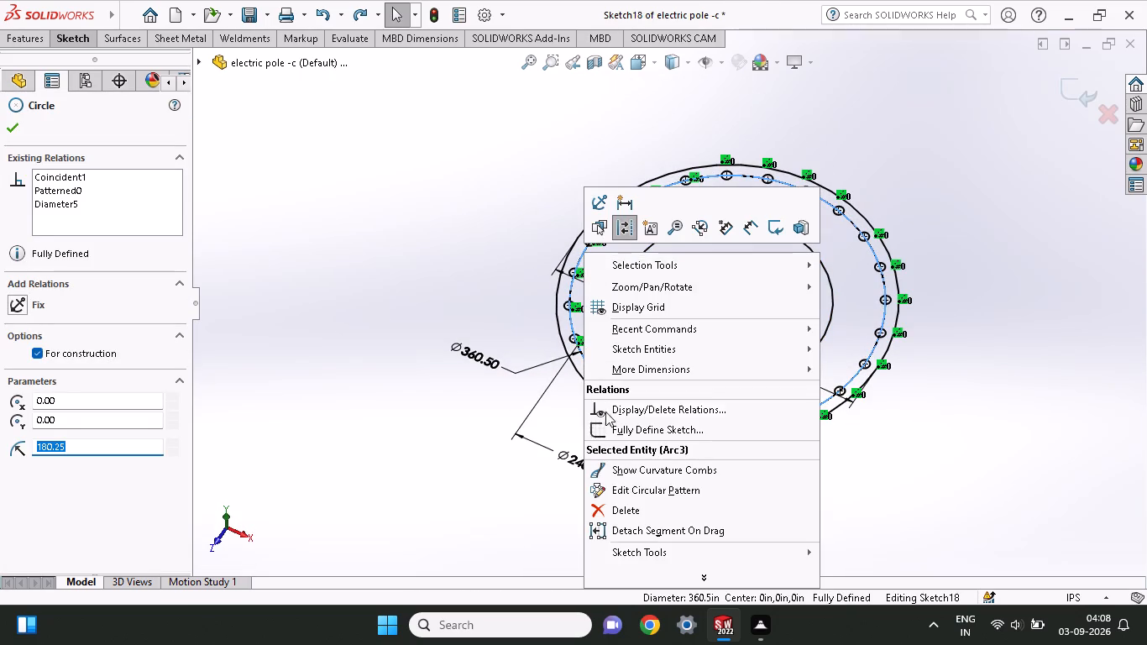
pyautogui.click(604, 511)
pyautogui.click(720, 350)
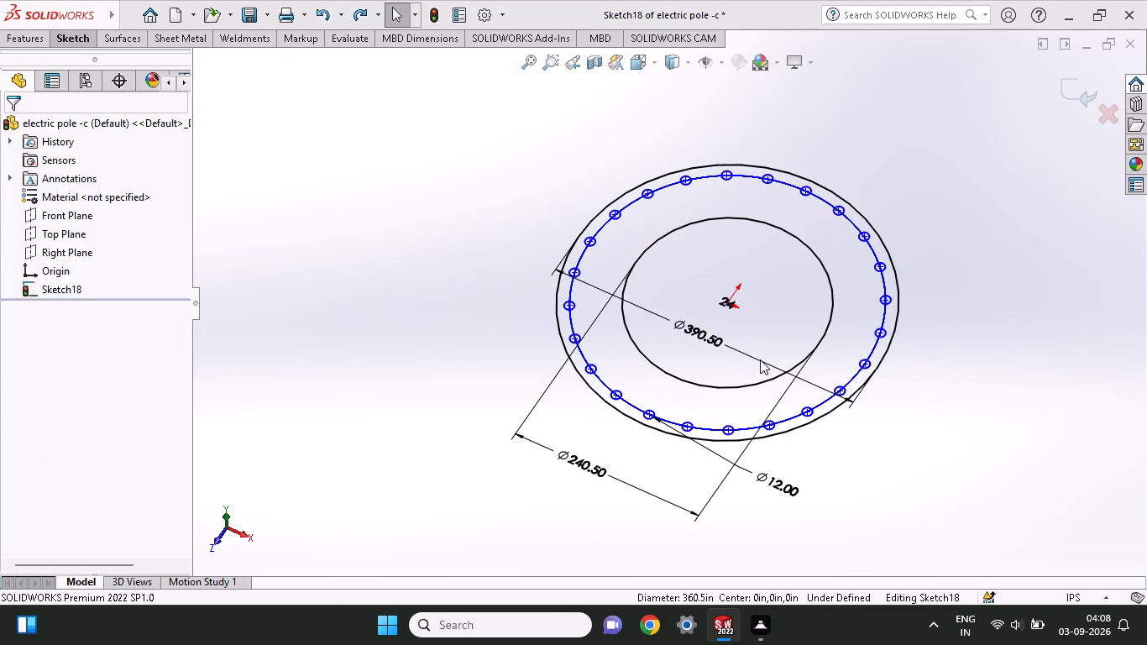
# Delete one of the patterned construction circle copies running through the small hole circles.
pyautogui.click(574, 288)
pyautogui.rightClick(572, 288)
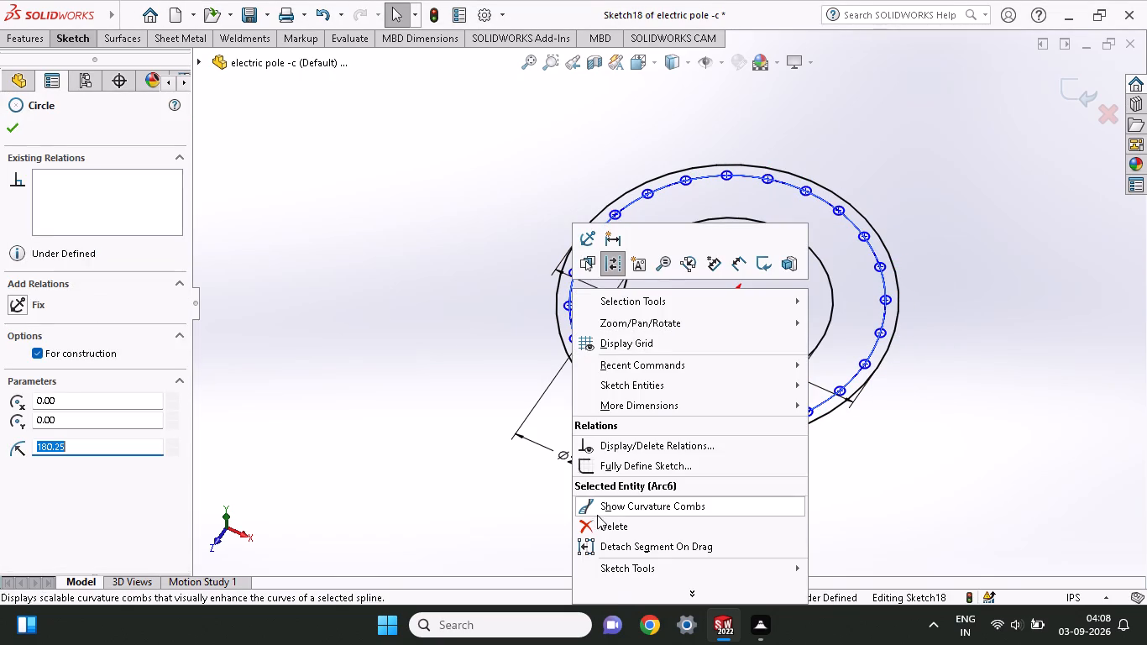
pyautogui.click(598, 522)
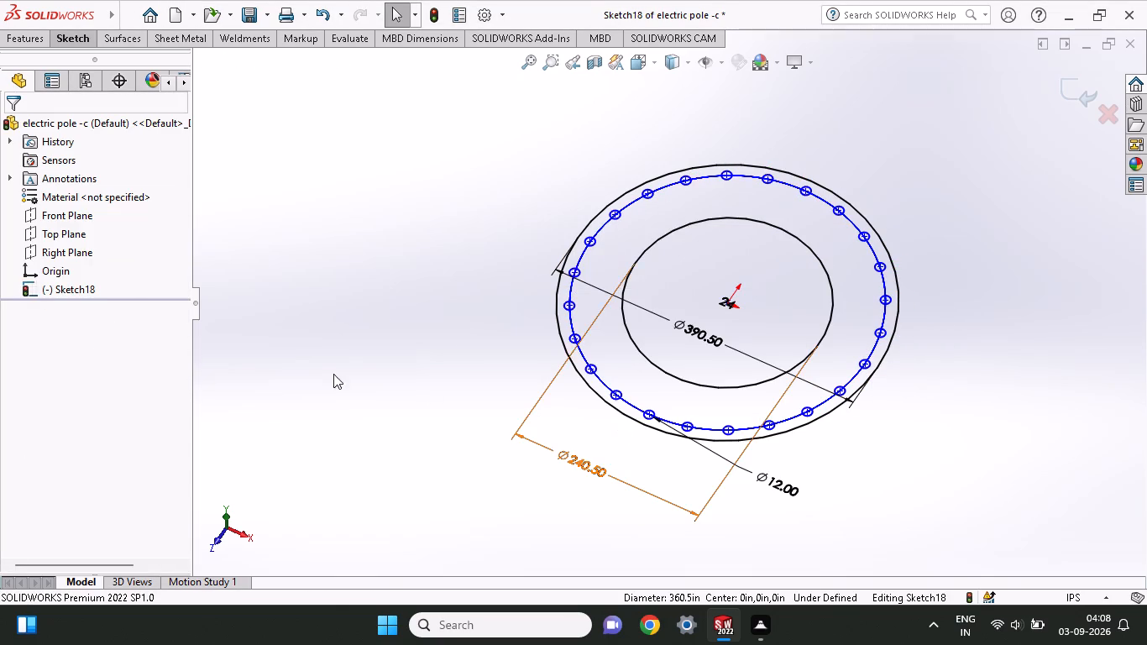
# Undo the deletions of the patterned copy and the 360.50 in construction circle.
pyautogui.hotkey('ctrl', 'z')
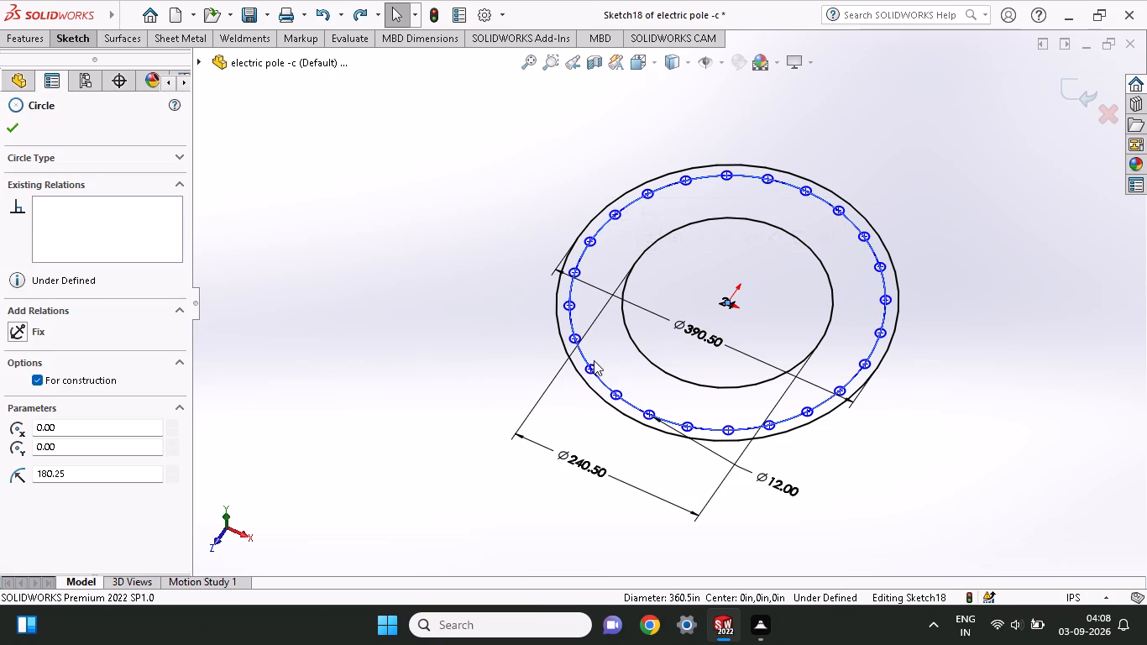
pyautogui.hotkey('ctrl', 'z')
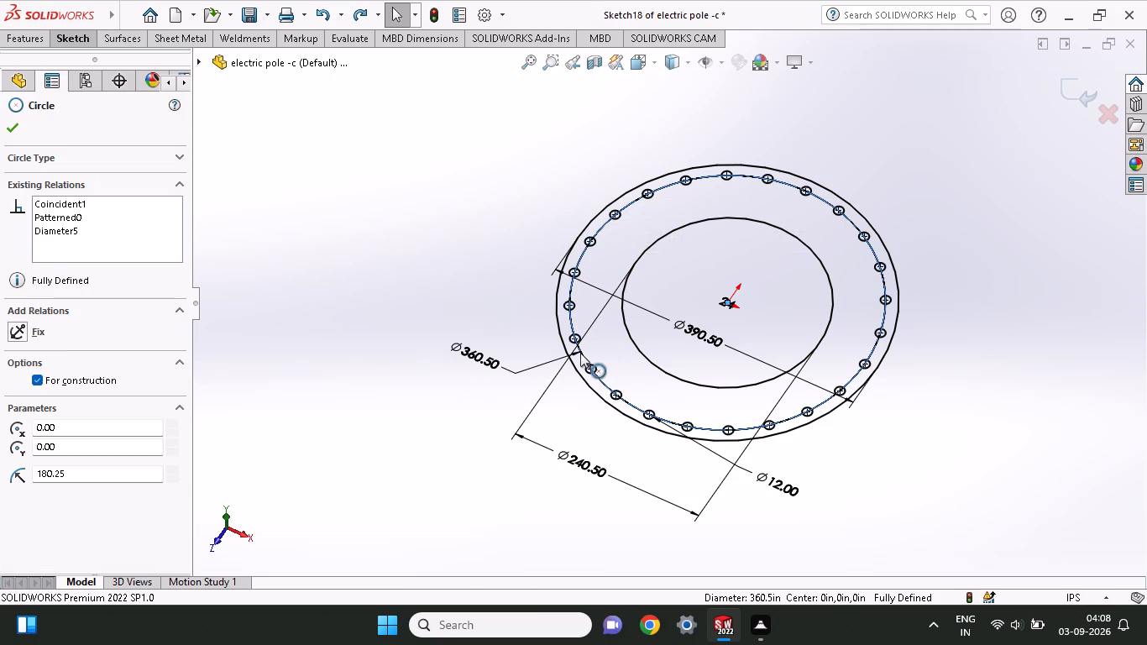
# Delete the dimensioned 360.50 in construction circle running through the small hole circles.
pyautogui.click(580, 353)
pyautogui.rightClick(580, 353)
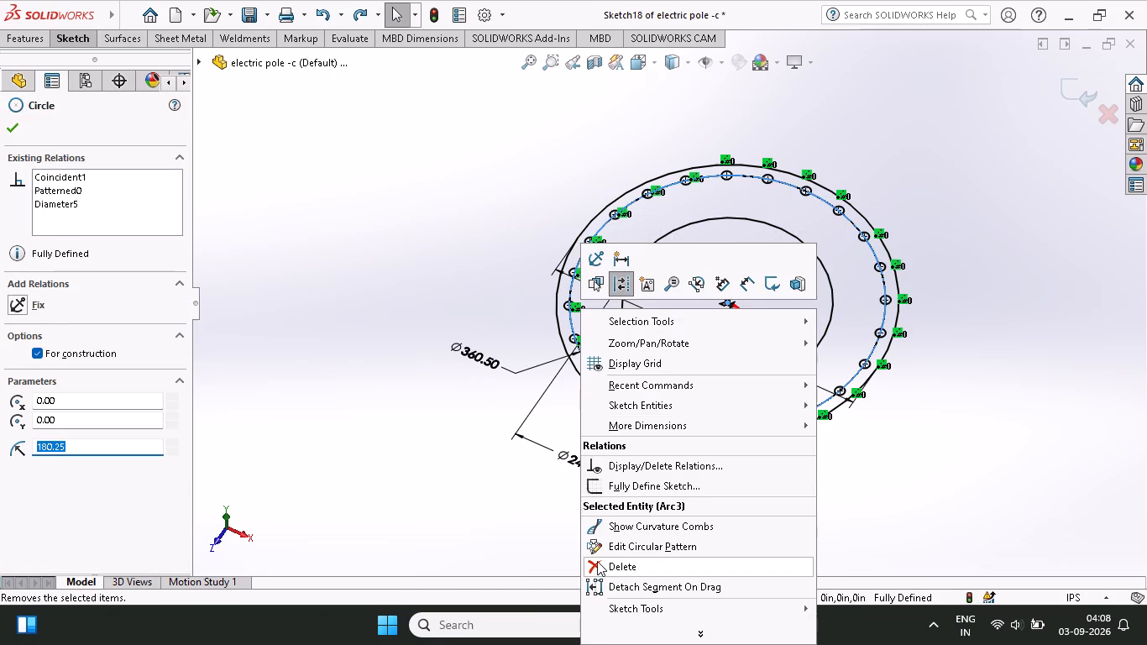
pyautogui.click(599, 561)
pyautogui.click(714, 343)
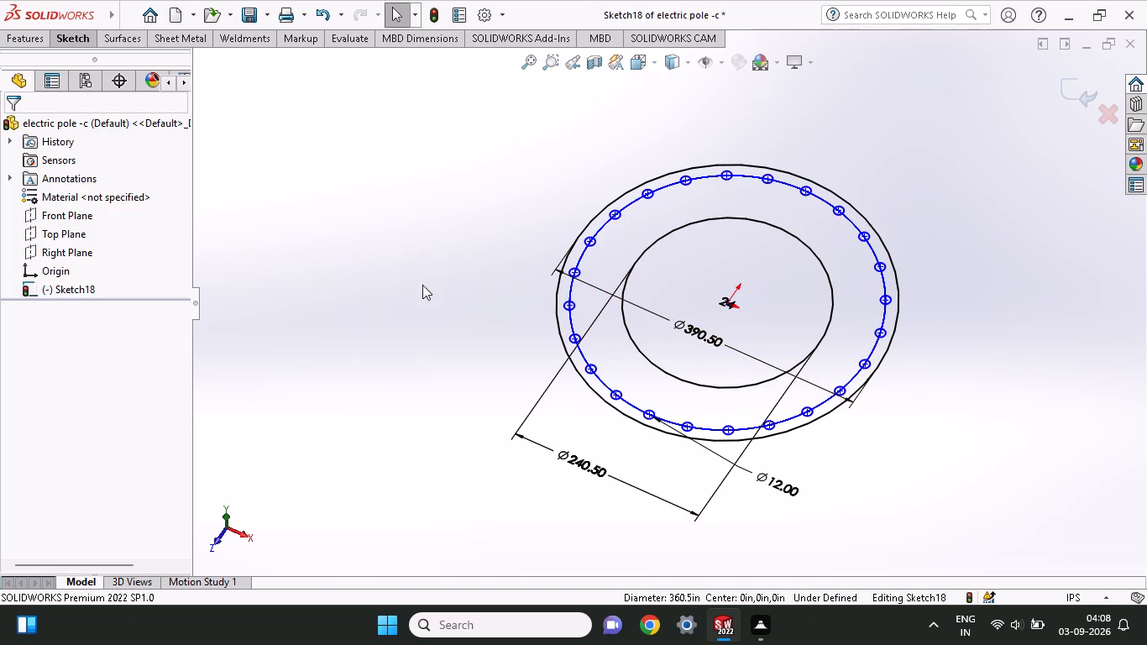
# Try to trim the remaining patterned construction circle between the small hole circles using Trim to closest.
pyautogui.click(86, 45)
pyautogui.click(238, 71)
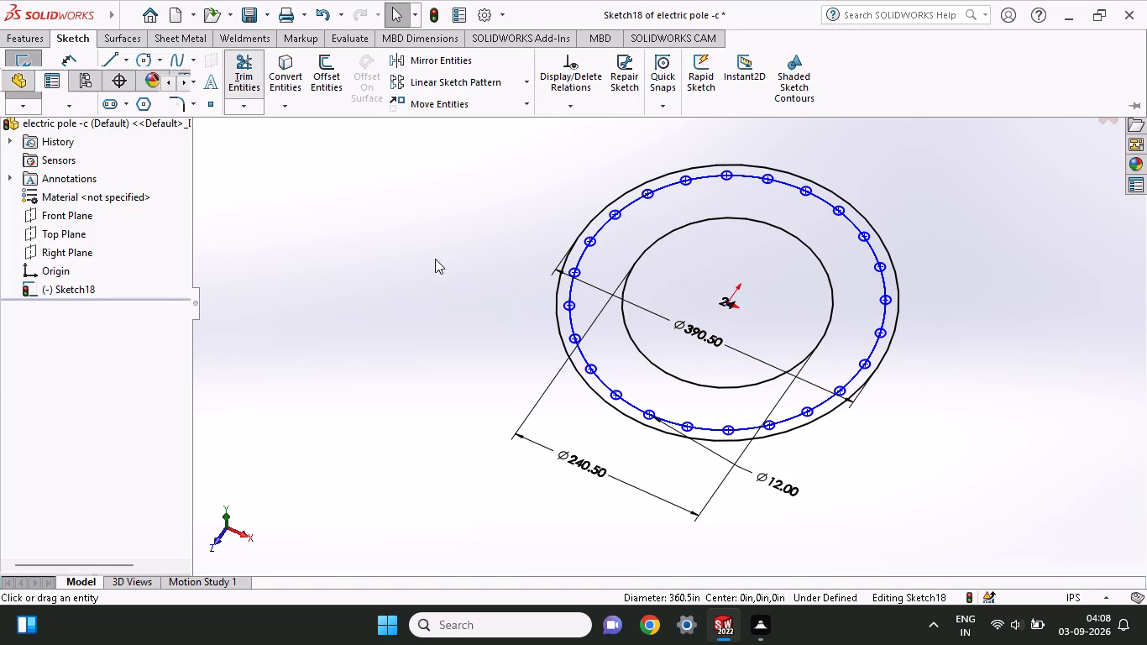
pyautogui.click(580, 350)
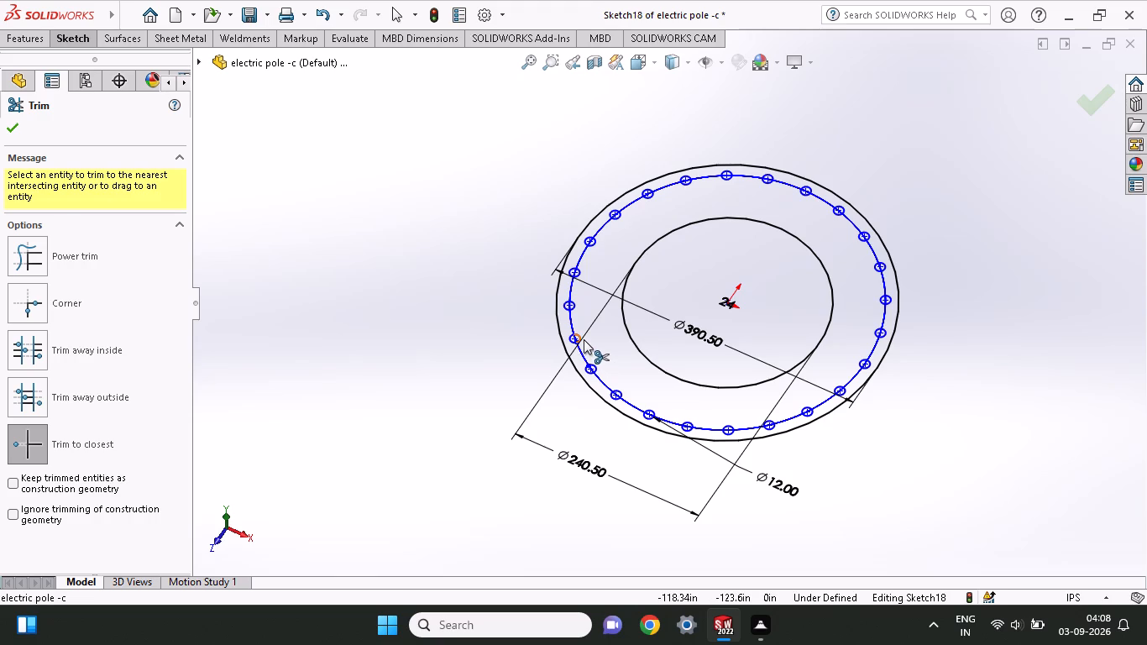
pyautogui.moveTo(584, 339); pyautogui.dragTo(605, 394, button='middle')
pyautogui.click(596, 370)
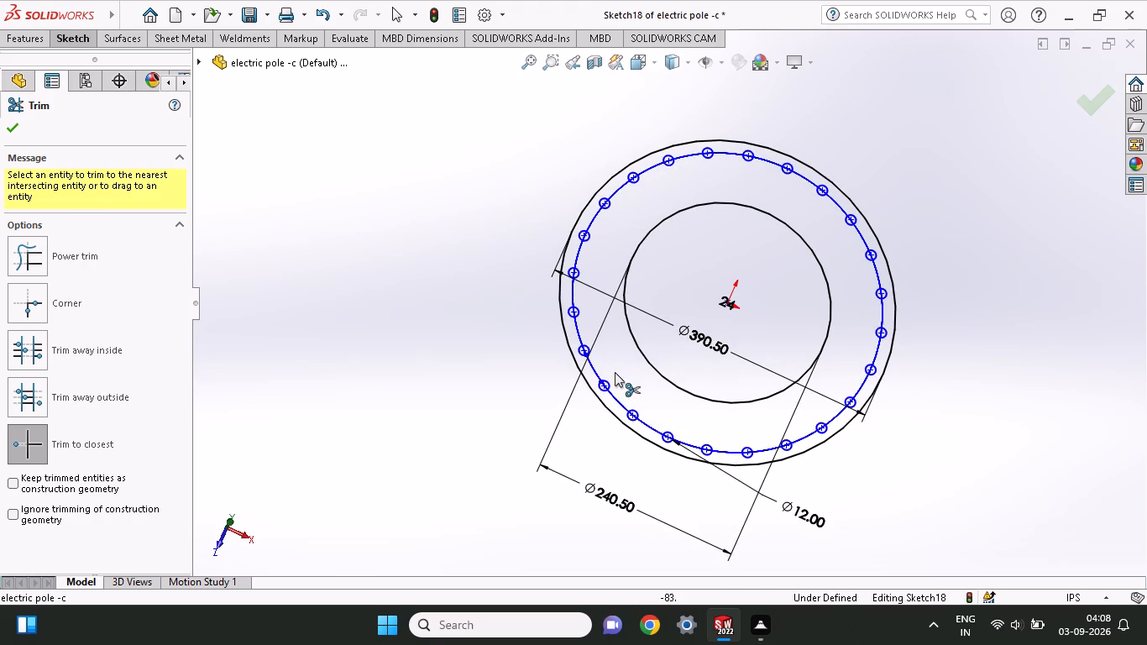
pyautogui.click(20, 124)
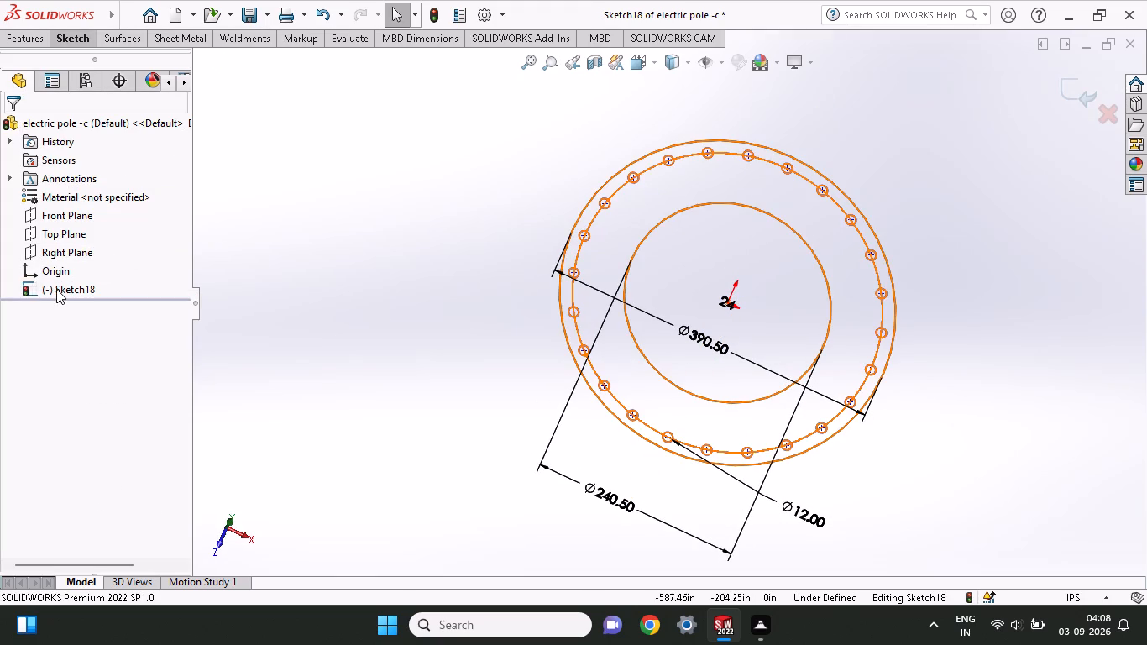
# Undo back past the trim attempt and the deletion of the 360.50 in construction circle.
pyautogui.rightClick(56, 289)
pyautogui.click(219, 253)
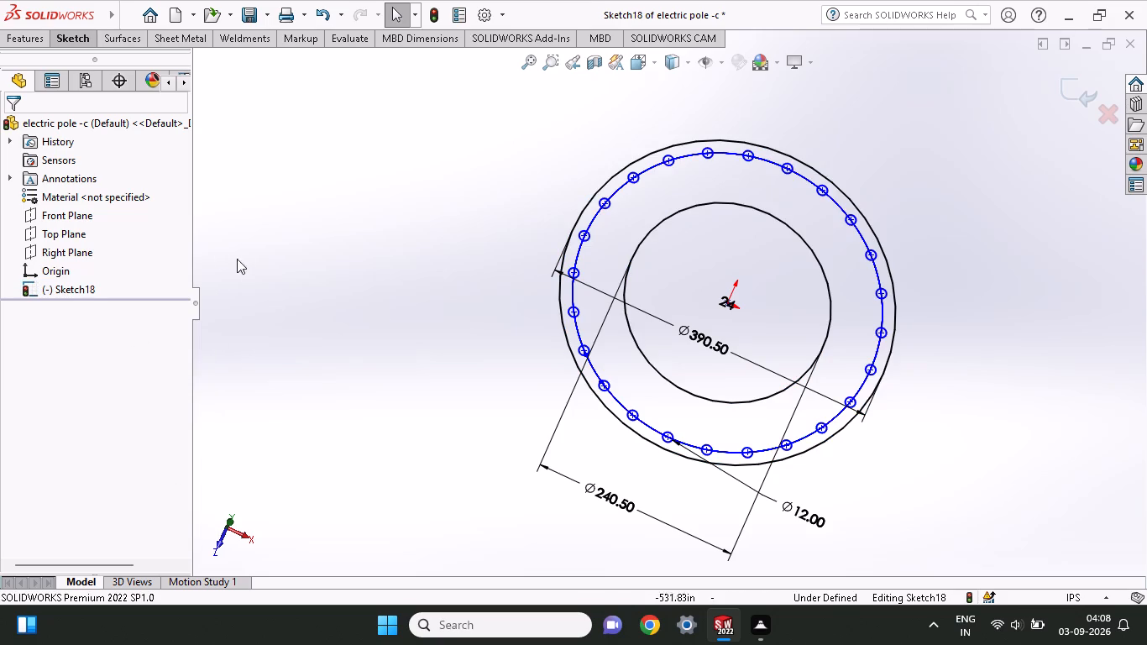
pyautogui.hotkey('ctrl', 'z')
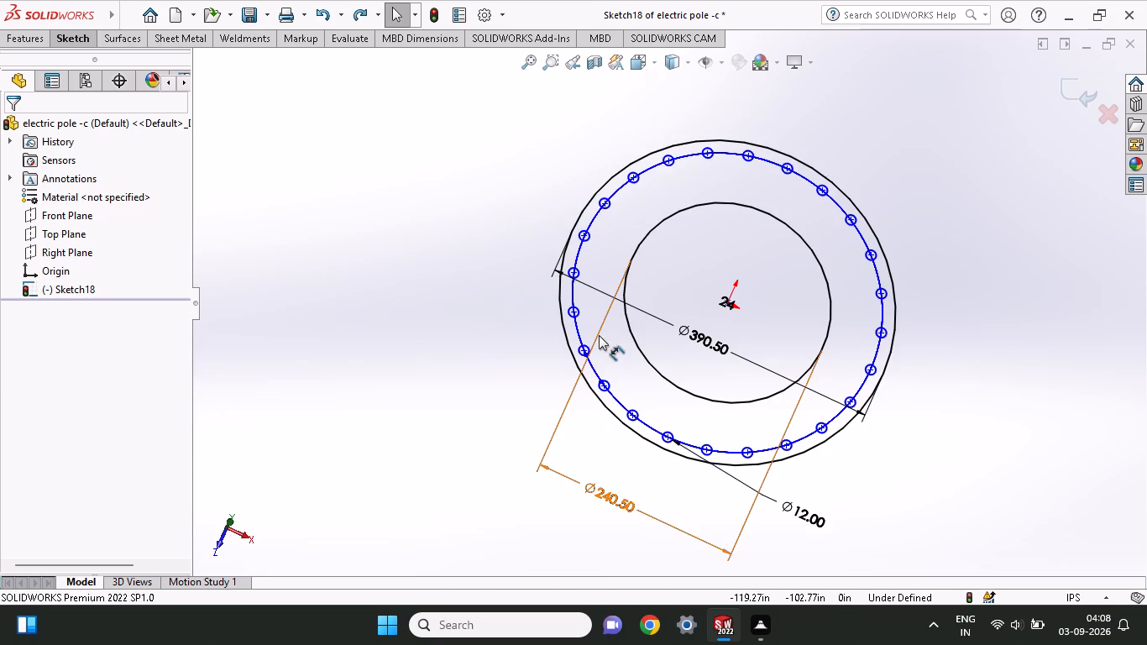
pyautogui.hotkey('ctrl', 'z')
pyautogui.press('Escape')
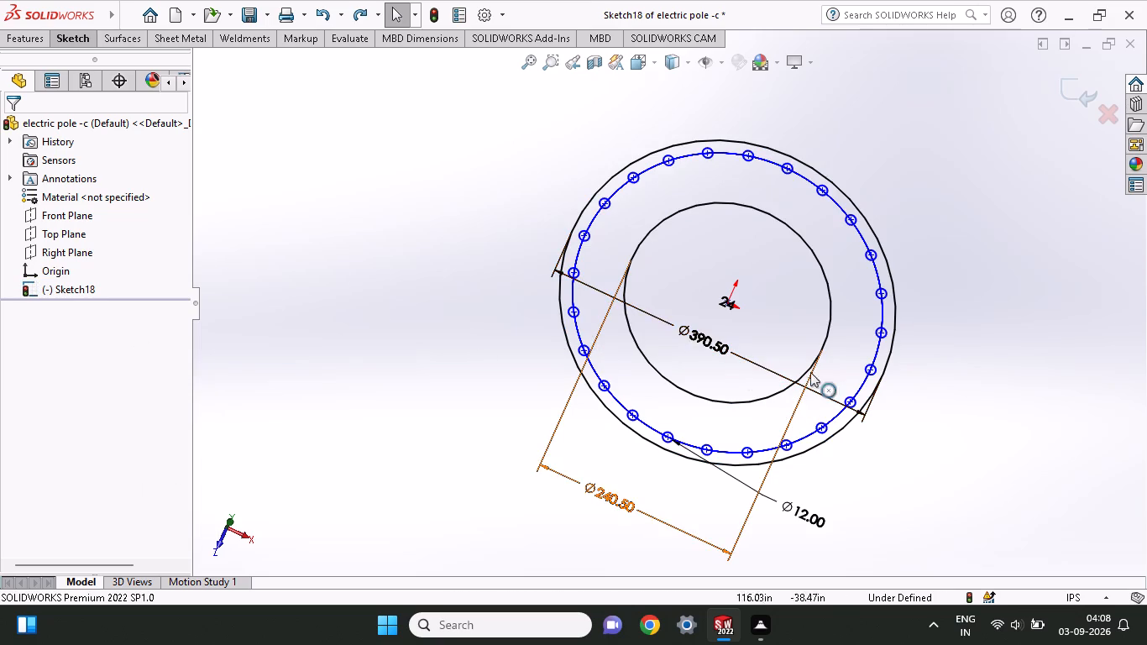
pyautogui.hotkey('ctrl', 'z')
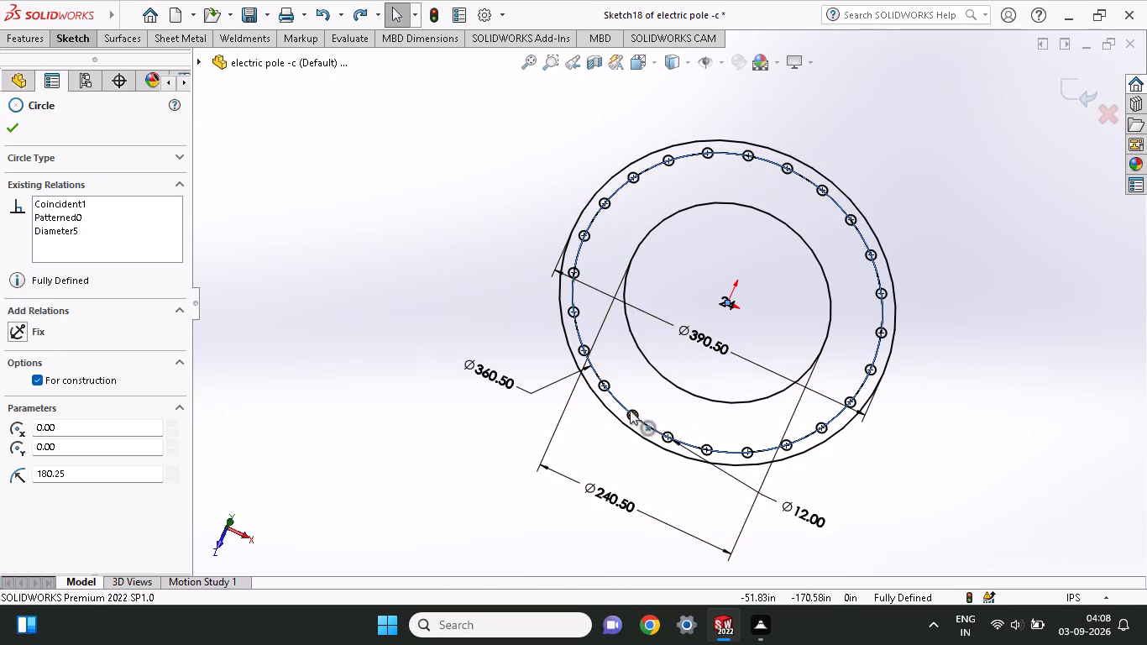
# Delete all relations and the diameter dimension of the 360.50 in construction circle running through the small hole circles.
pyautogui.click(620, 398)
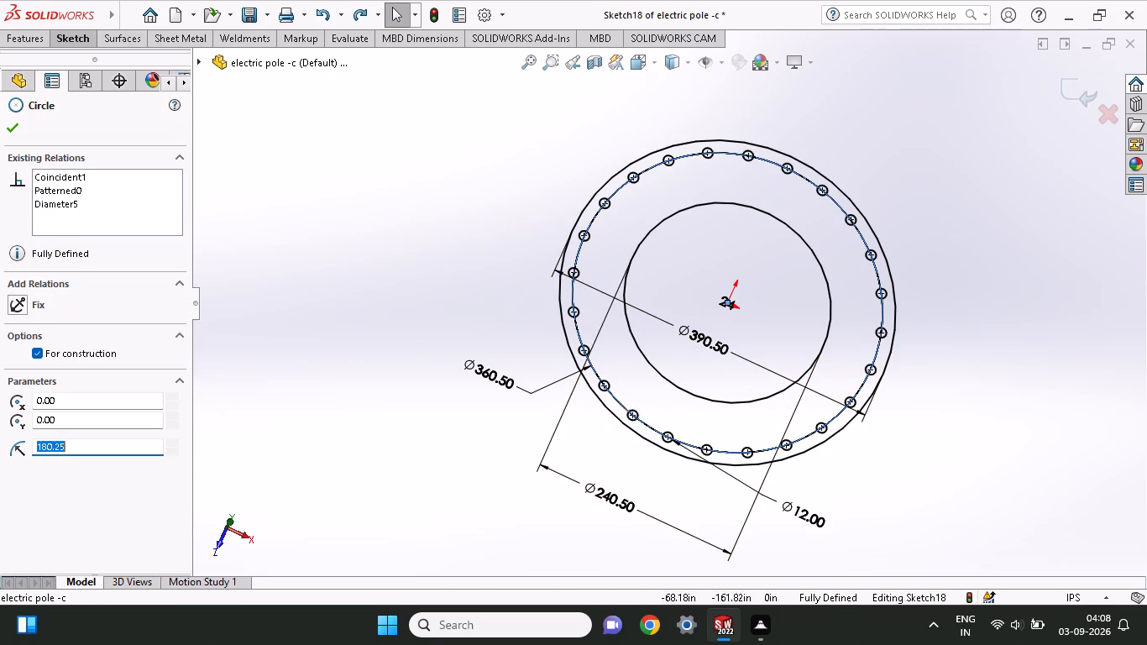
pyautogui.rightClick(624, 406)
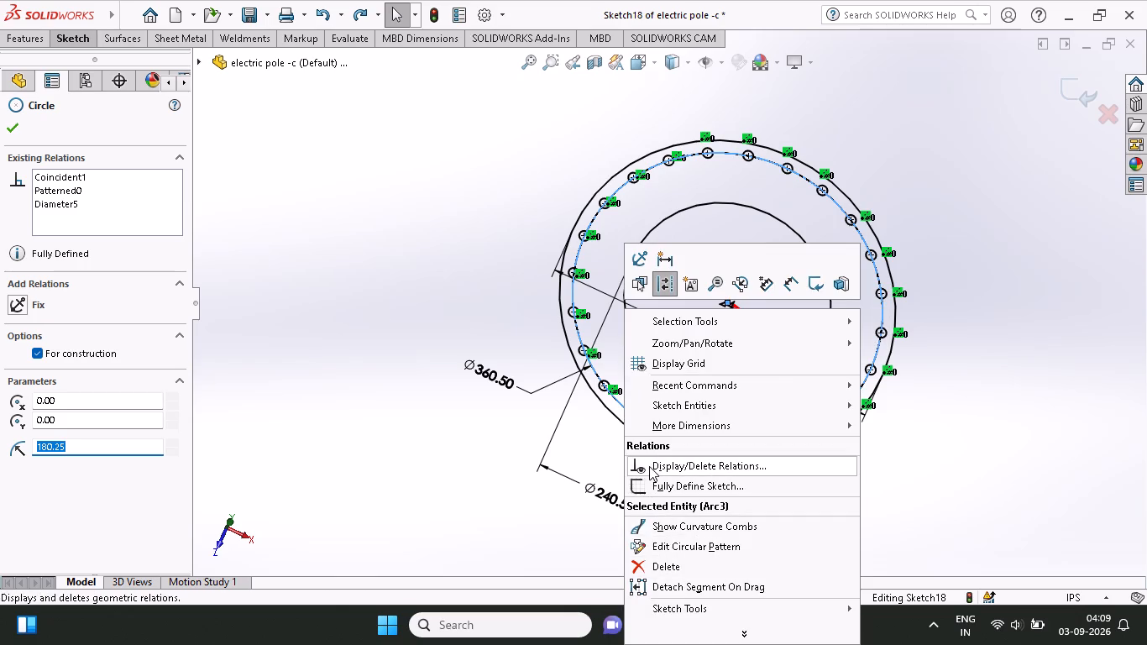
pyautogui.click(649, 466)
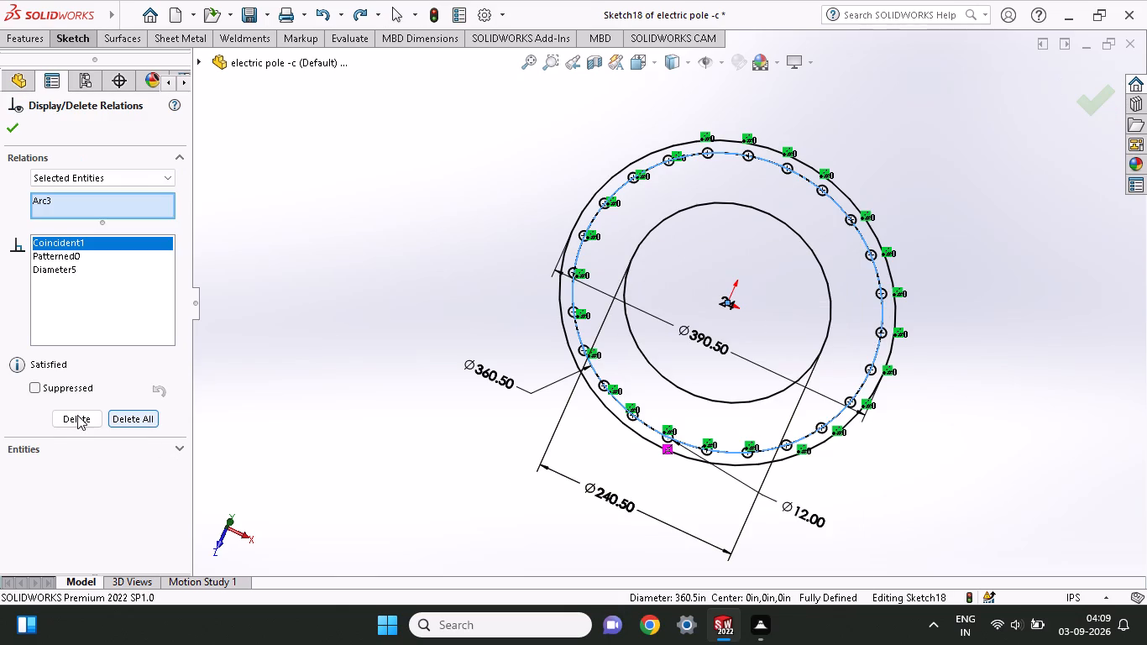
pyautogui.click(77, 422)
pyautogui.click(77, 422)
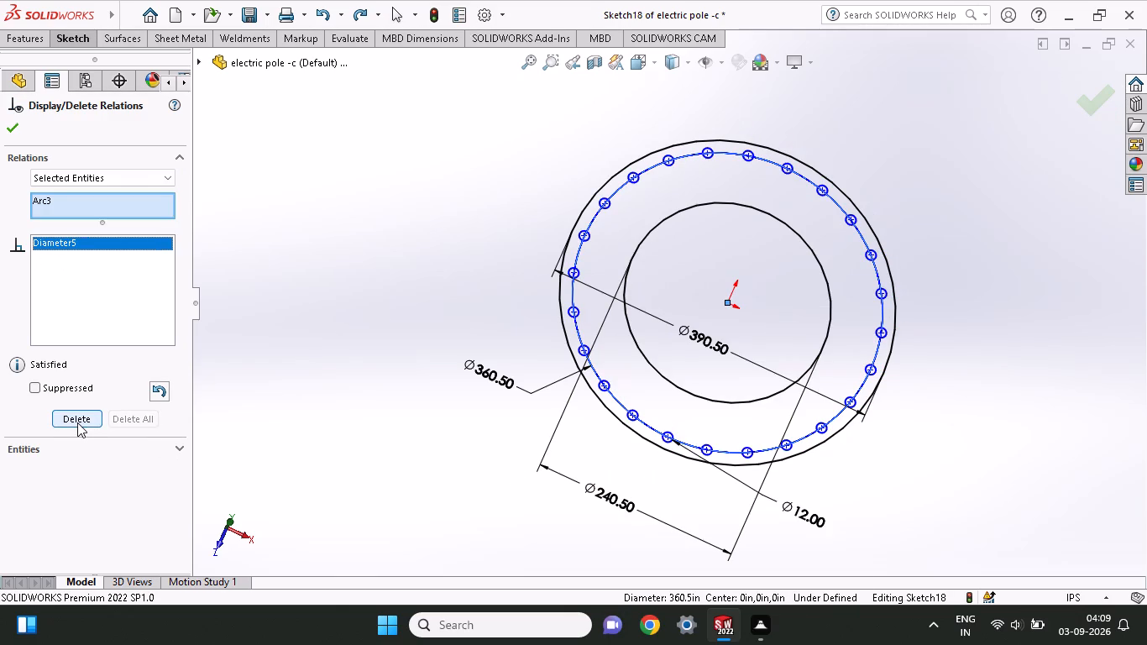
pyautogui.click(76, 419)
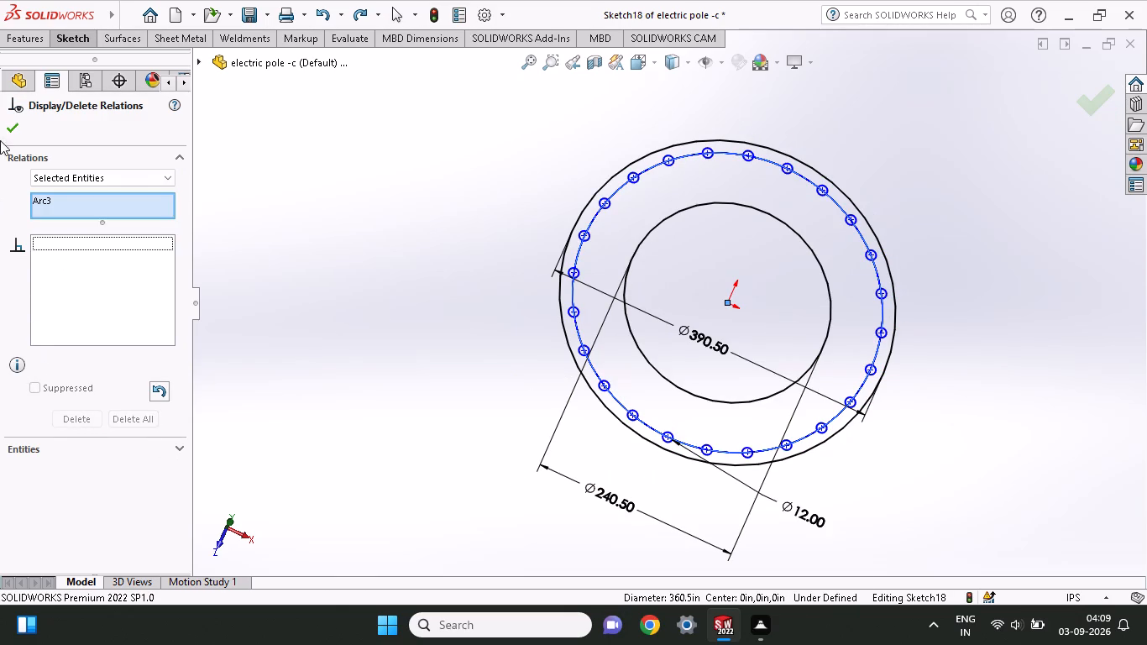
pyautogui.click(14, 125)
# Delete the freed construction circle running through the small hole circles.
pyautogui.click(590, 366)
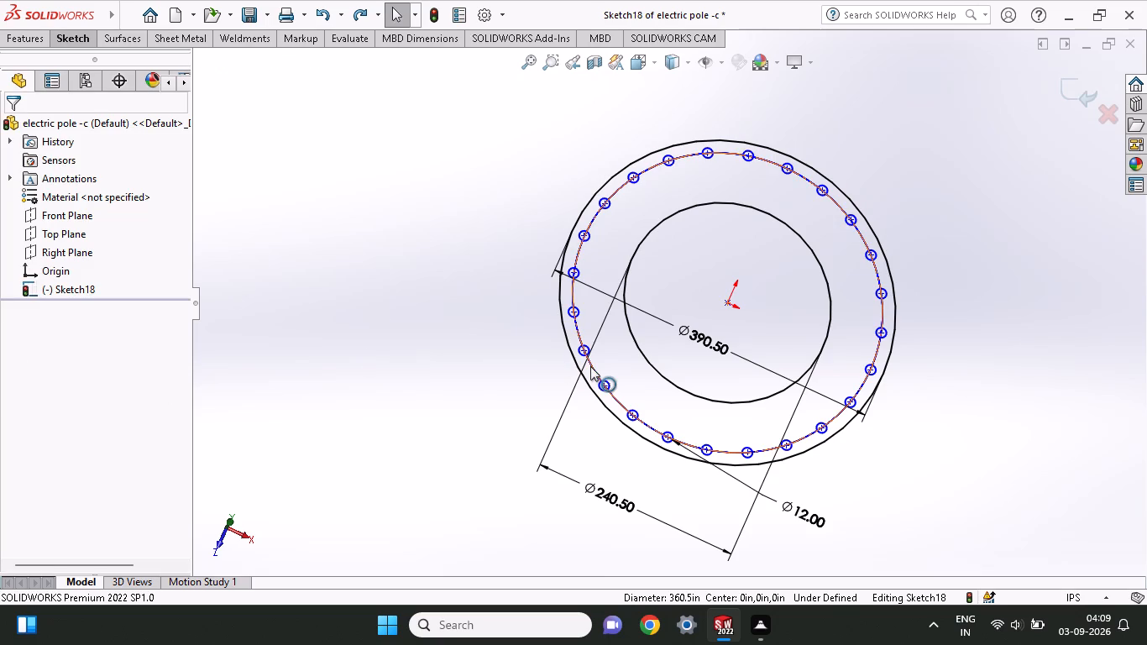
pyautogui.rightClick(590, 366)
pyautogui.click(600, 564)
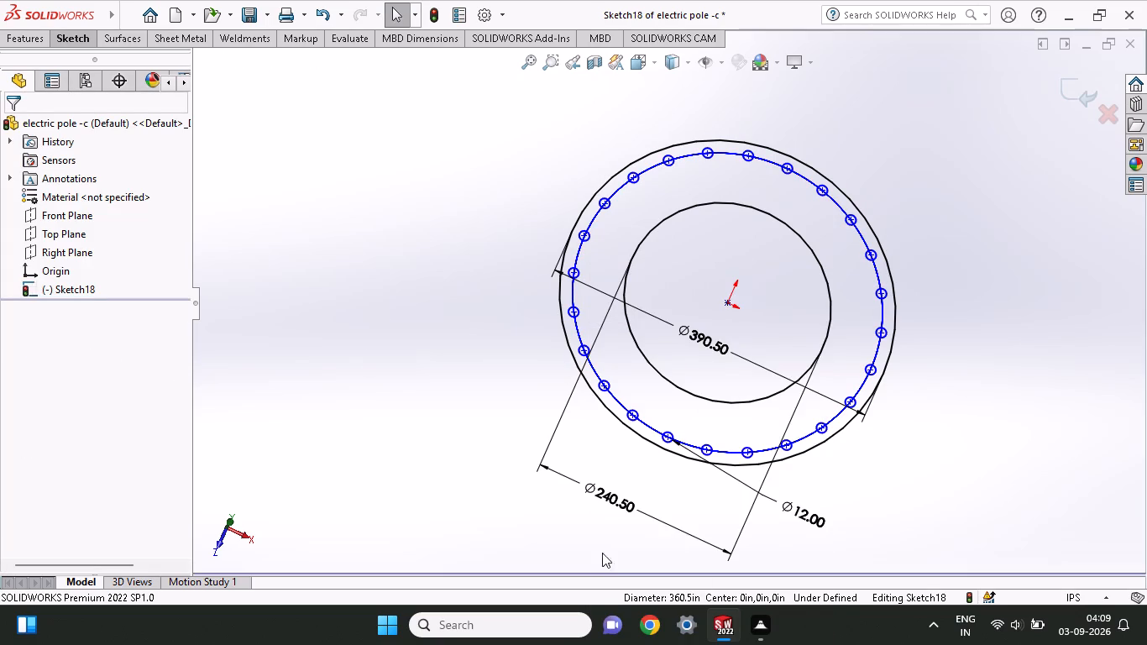
# Examine the relations of the remaining patterned construction circle through the hole centres.
pyautogui.click(623, 405)
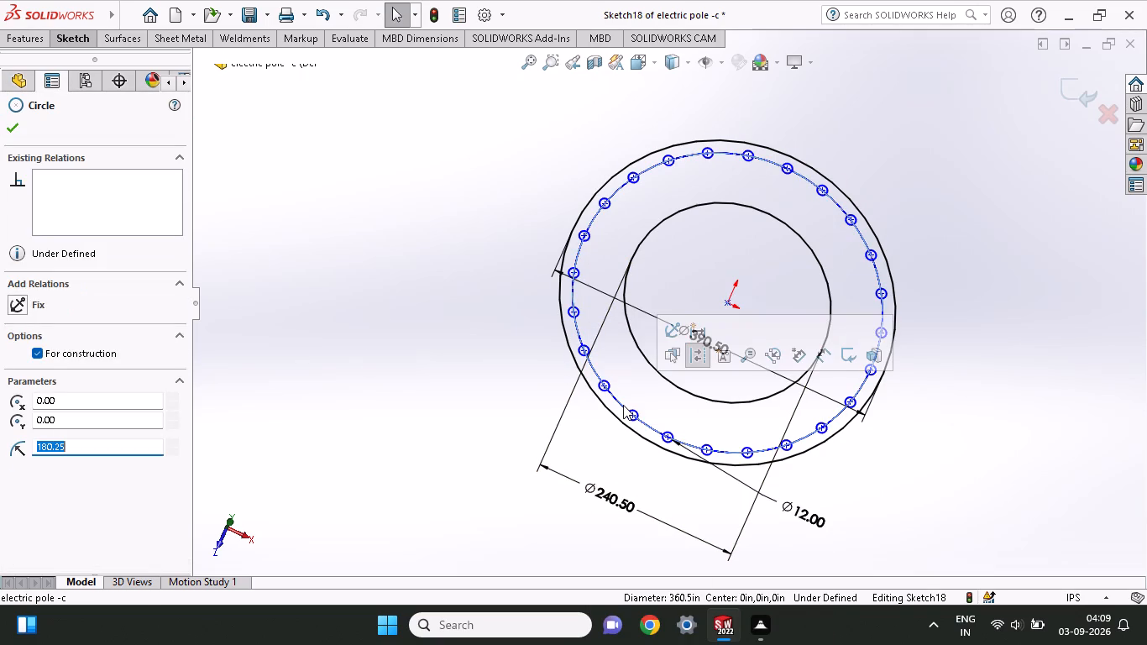
pyautogui.press('Escape')
pyautogui.press('Escape')
pyautogui.rightClick(623, 405)
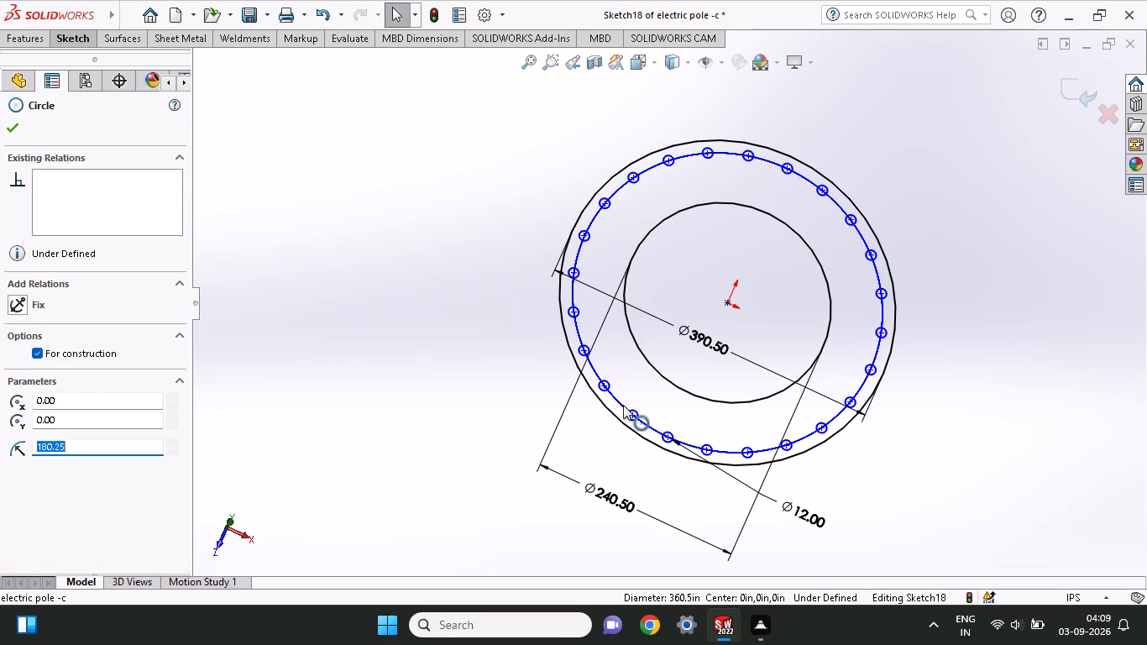
pyautogui.click(643, 495)
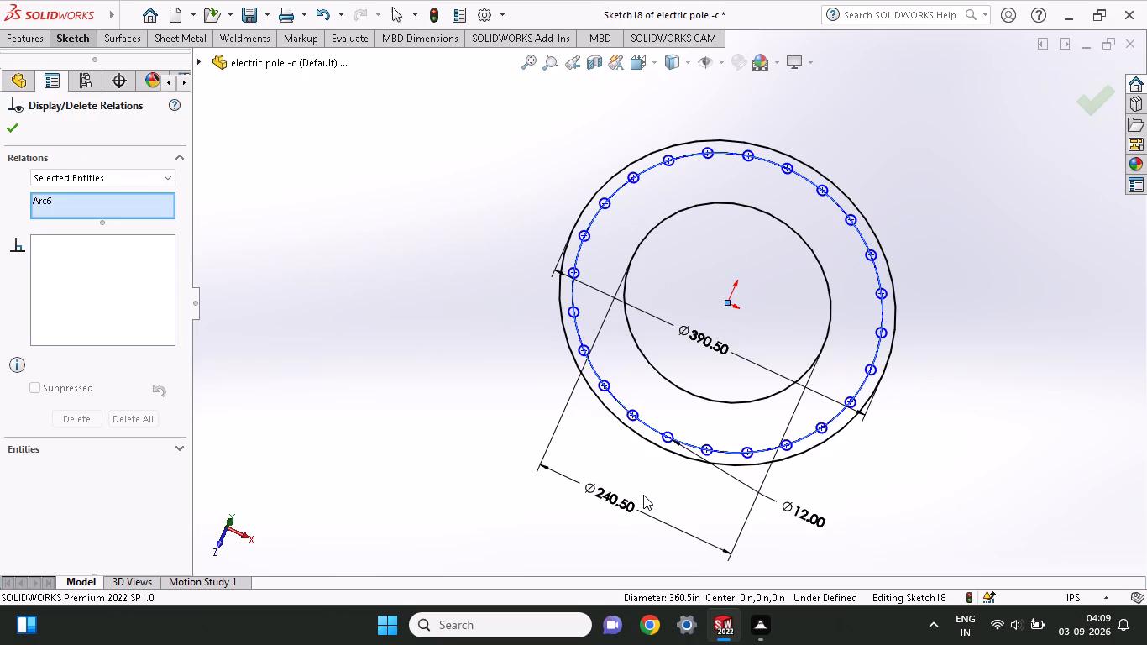
pyautogui.click(615, 401)
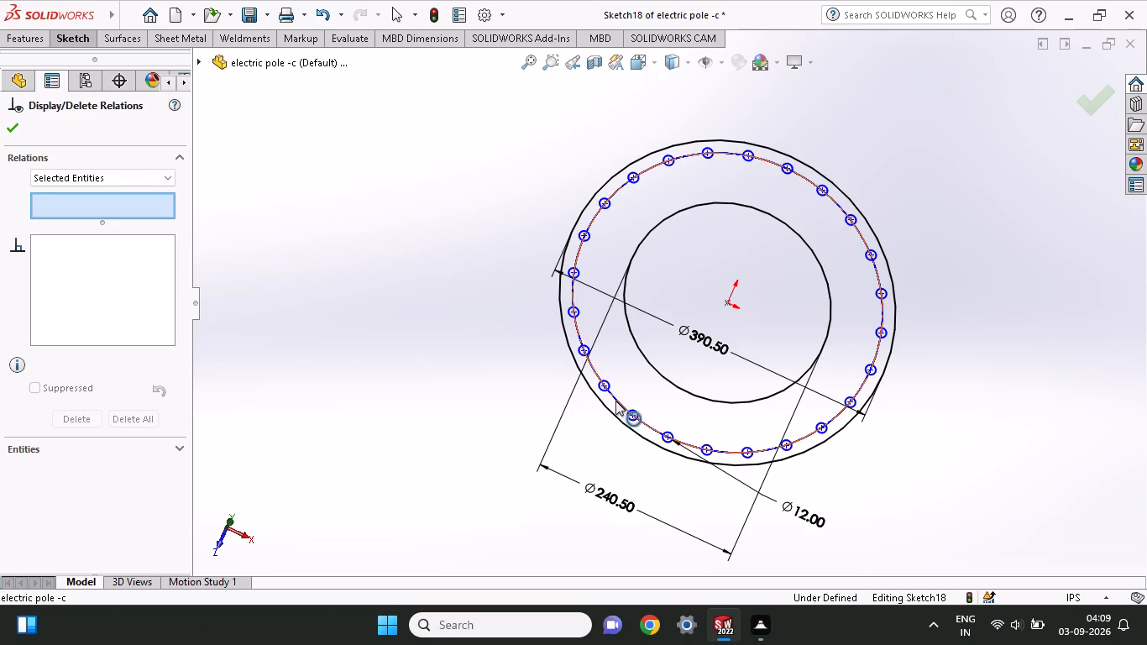
pyautogui.doubleClick(615, 399)
pyautogui.click(615, 399)
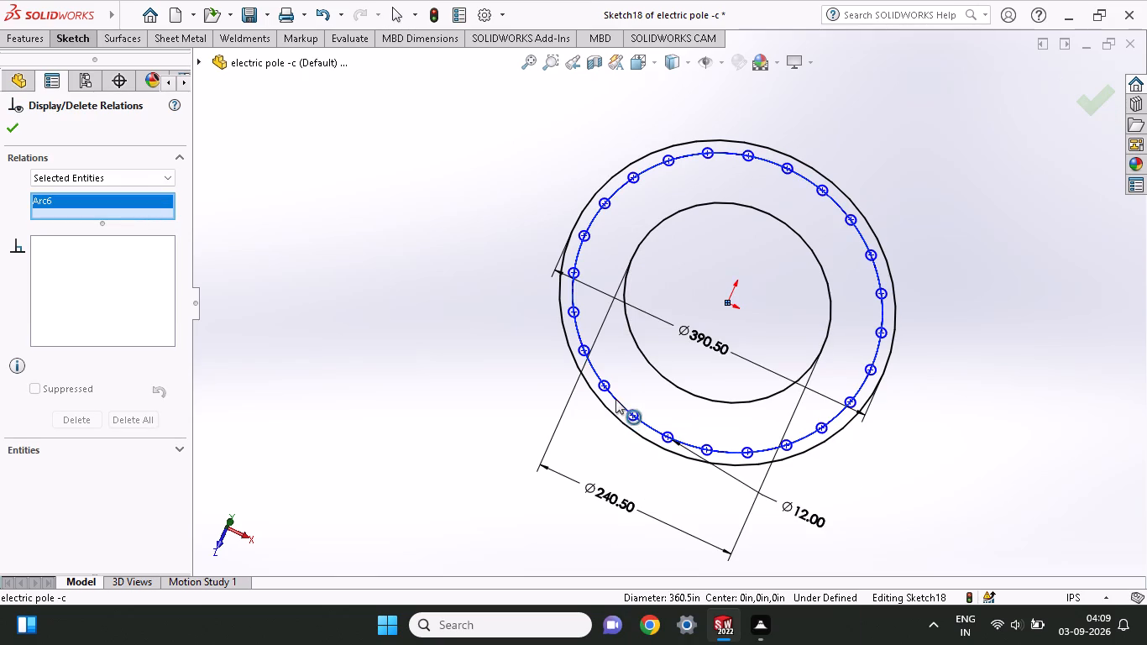
pyautogui.click(615, 399)
pyautogui.rightClick(615, 399)
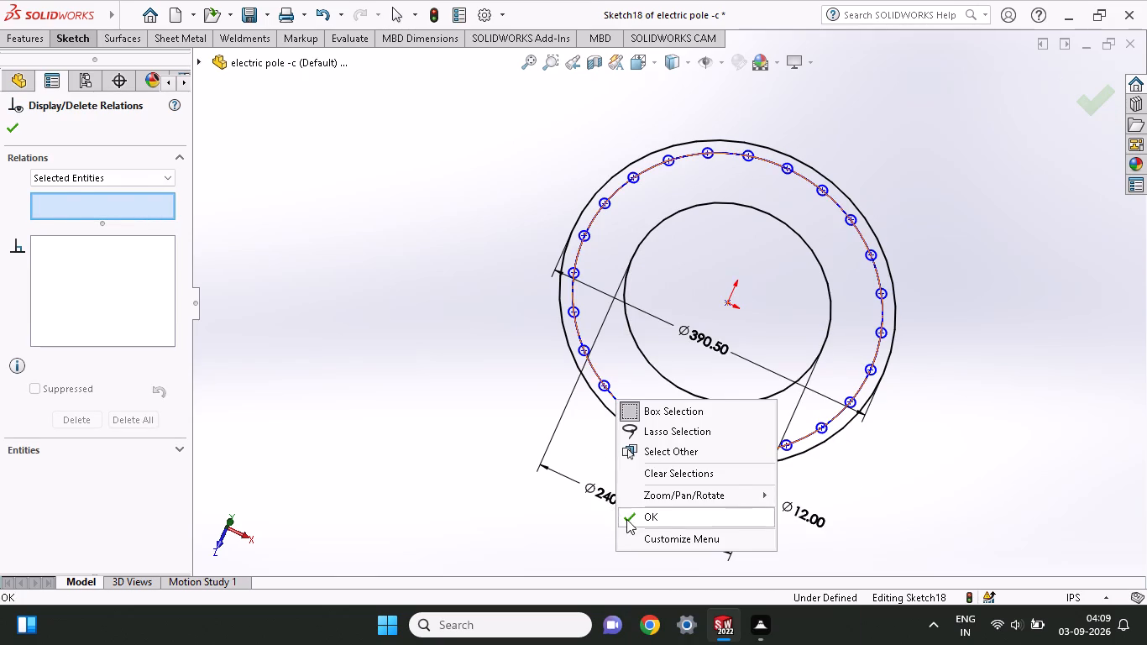
pyautogui.click(633, 522)
pyautogui.click(617, 402)
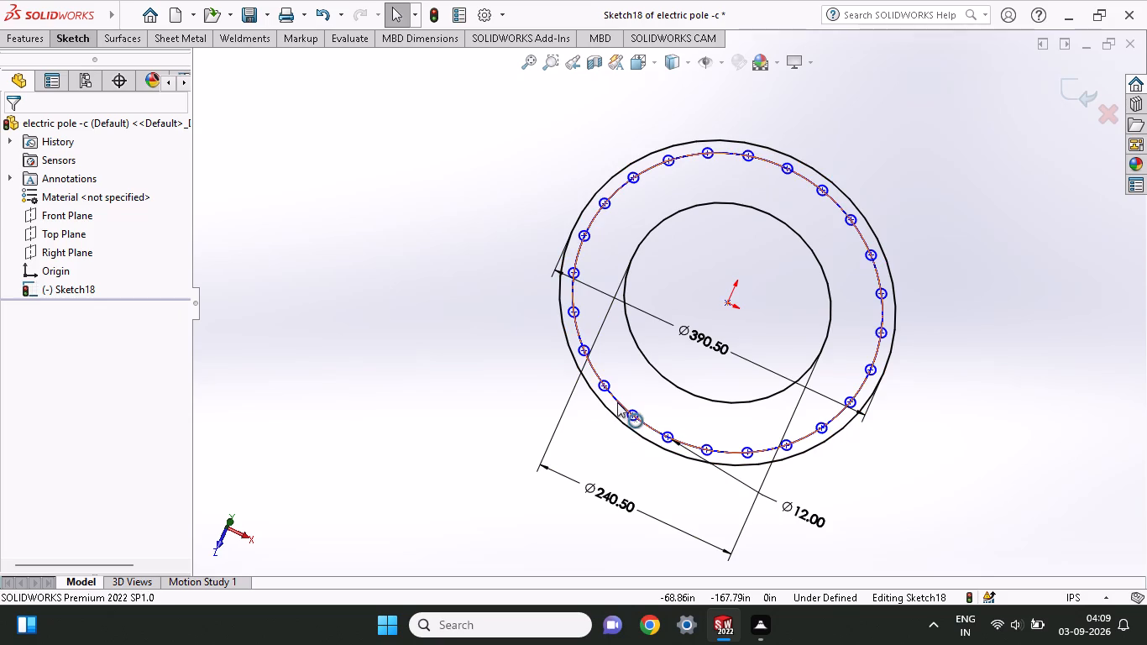
pyautogui.press('Escape')
pyautogui.press('Escape')
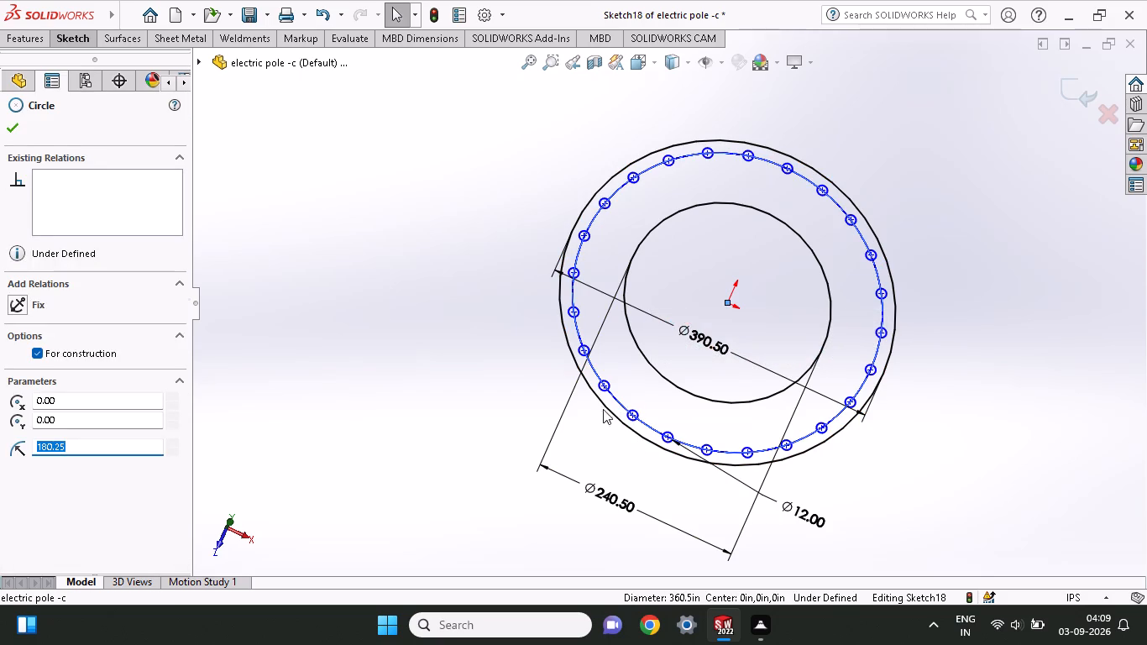
pyautogui.press('Escape')
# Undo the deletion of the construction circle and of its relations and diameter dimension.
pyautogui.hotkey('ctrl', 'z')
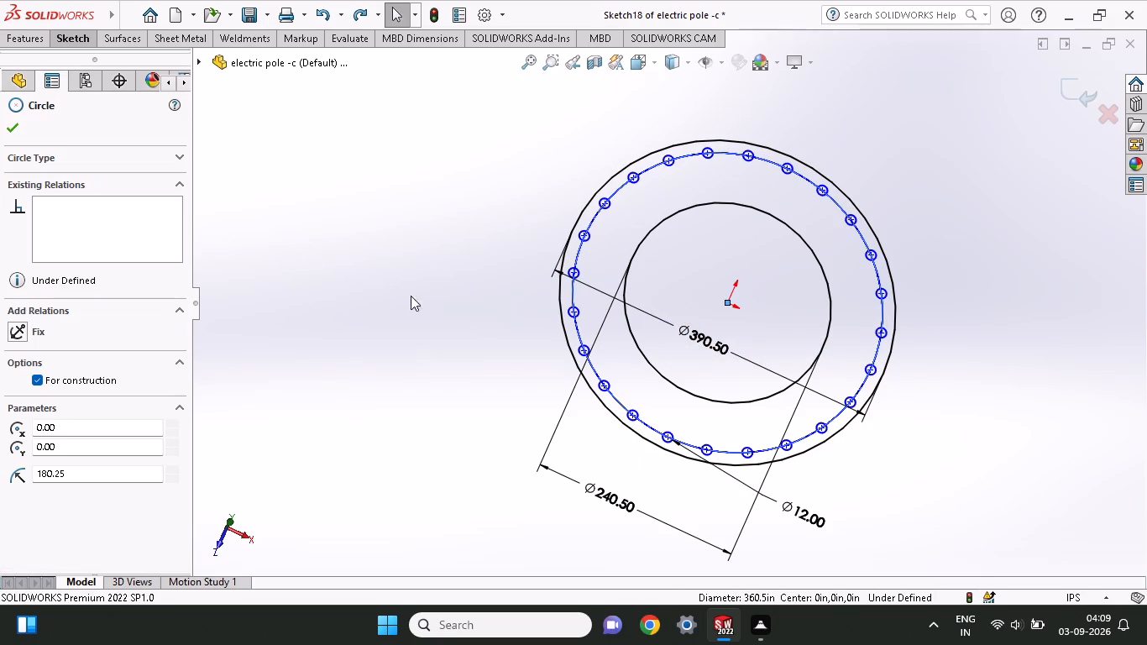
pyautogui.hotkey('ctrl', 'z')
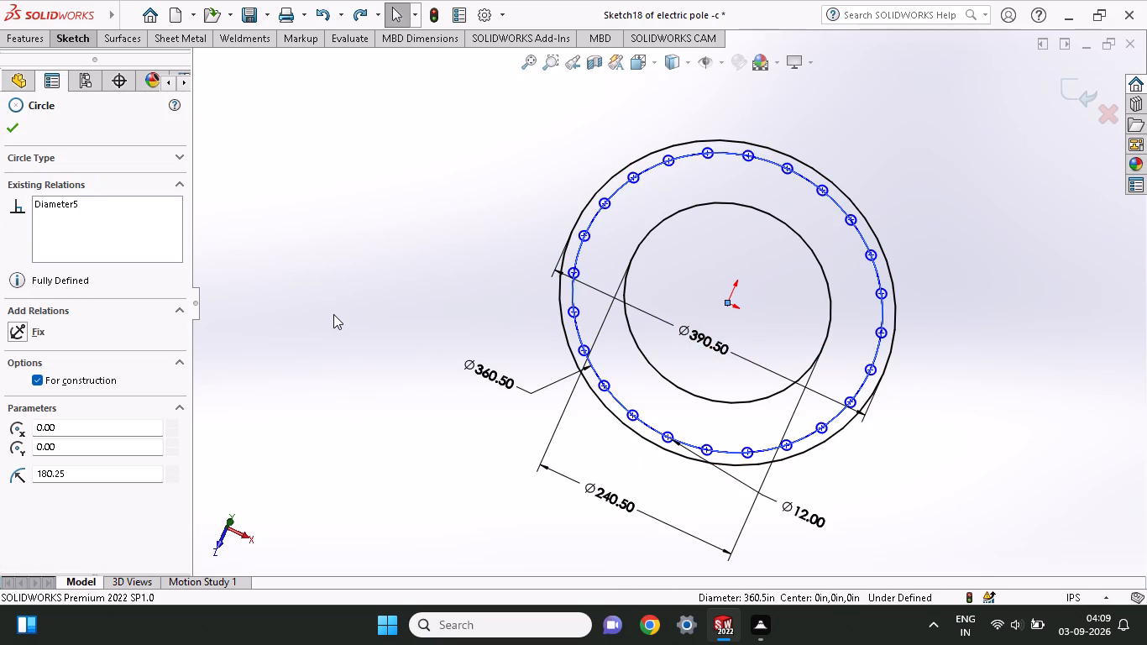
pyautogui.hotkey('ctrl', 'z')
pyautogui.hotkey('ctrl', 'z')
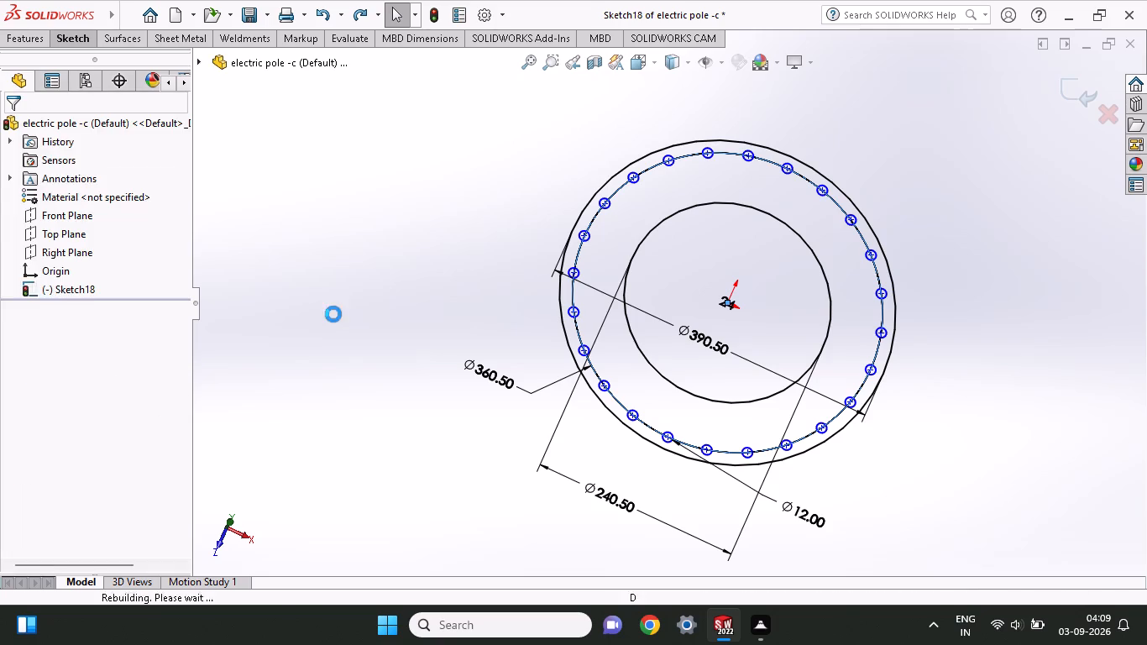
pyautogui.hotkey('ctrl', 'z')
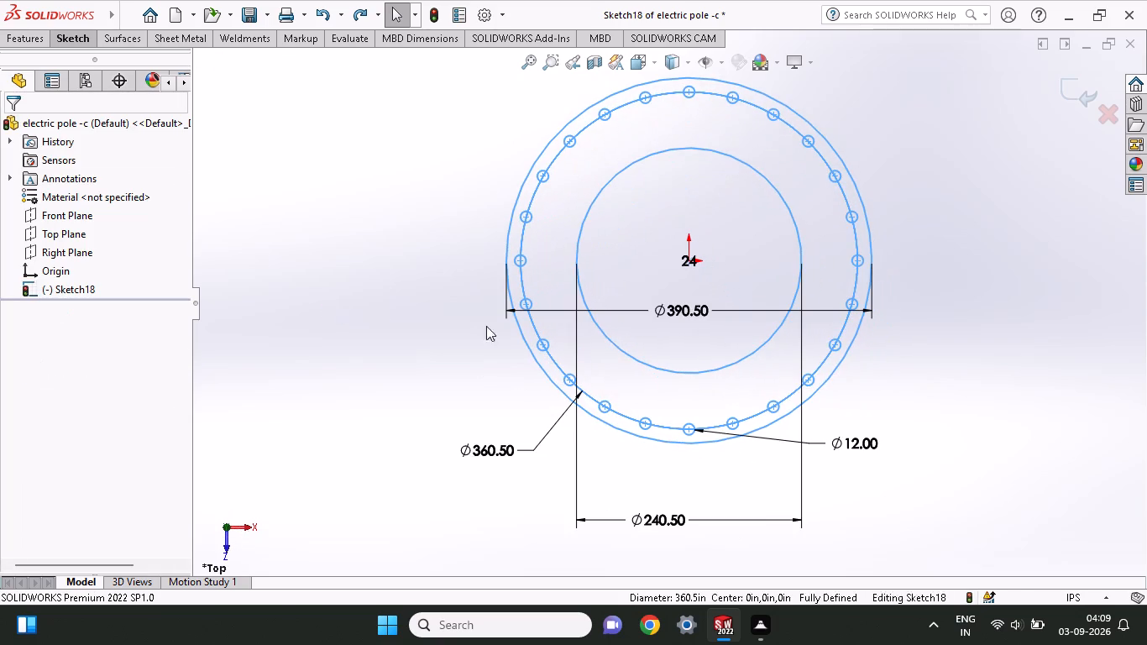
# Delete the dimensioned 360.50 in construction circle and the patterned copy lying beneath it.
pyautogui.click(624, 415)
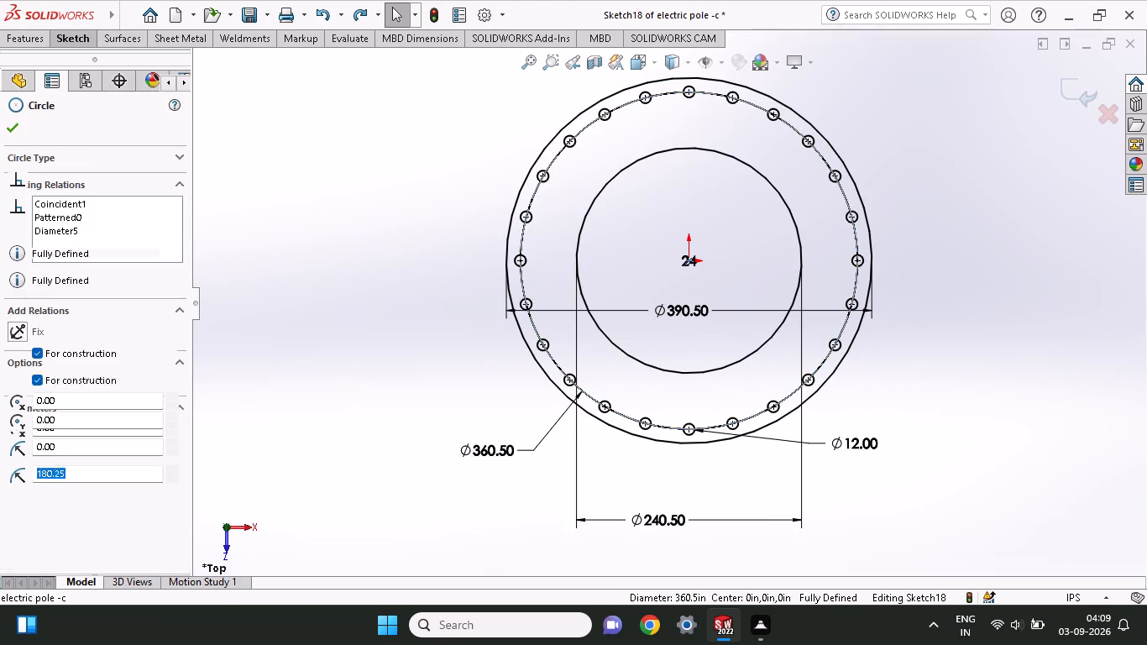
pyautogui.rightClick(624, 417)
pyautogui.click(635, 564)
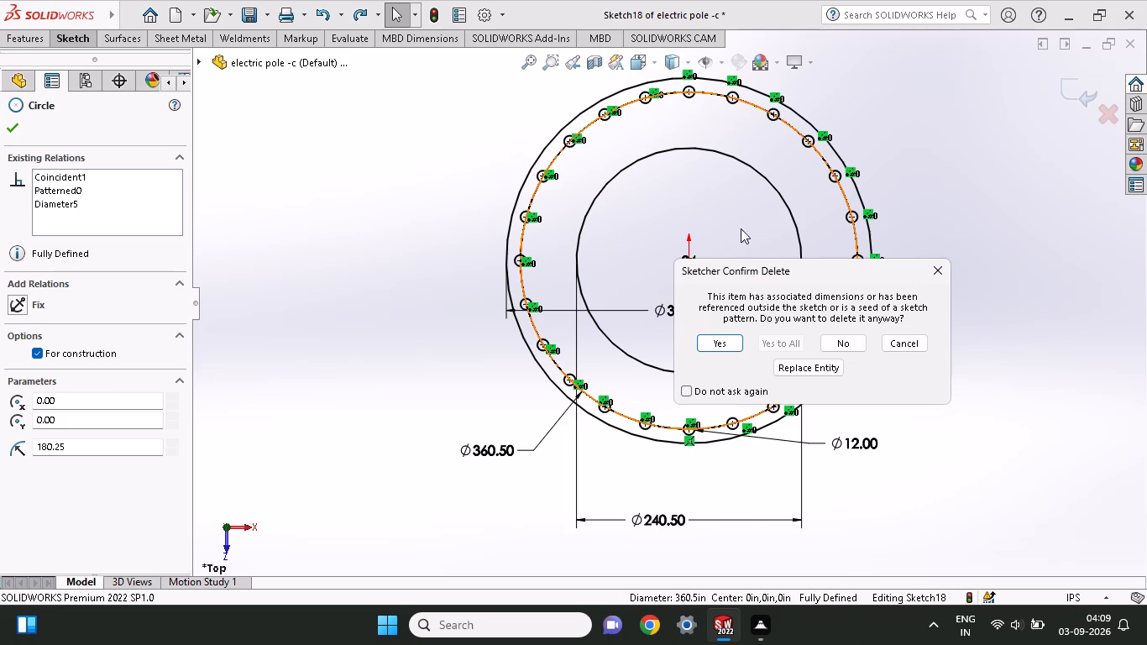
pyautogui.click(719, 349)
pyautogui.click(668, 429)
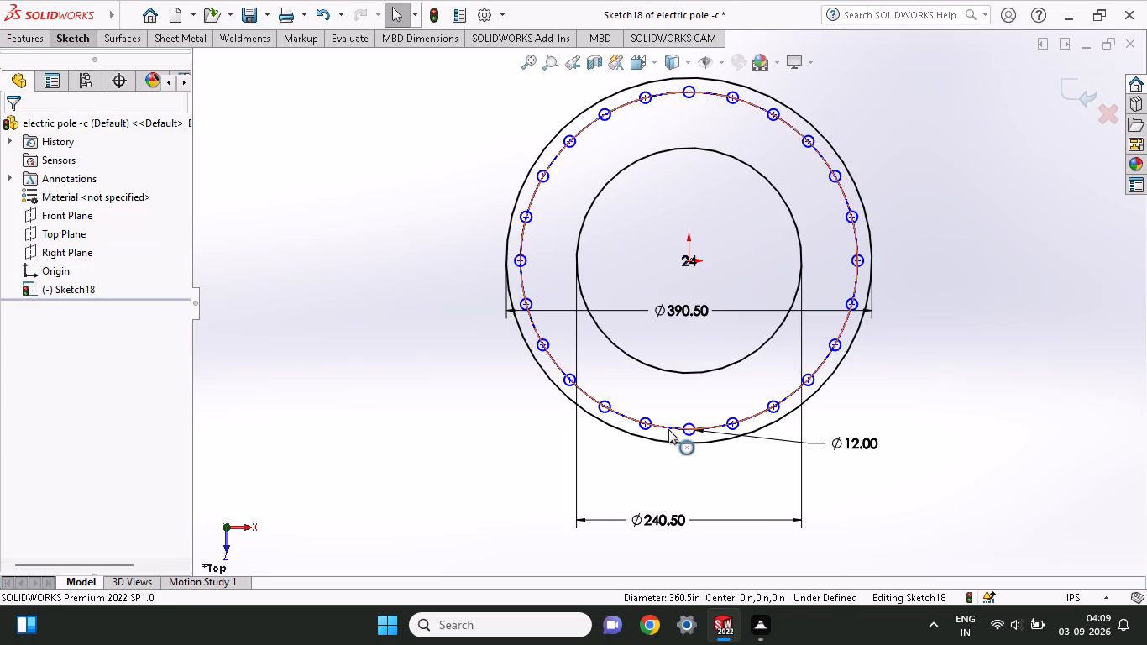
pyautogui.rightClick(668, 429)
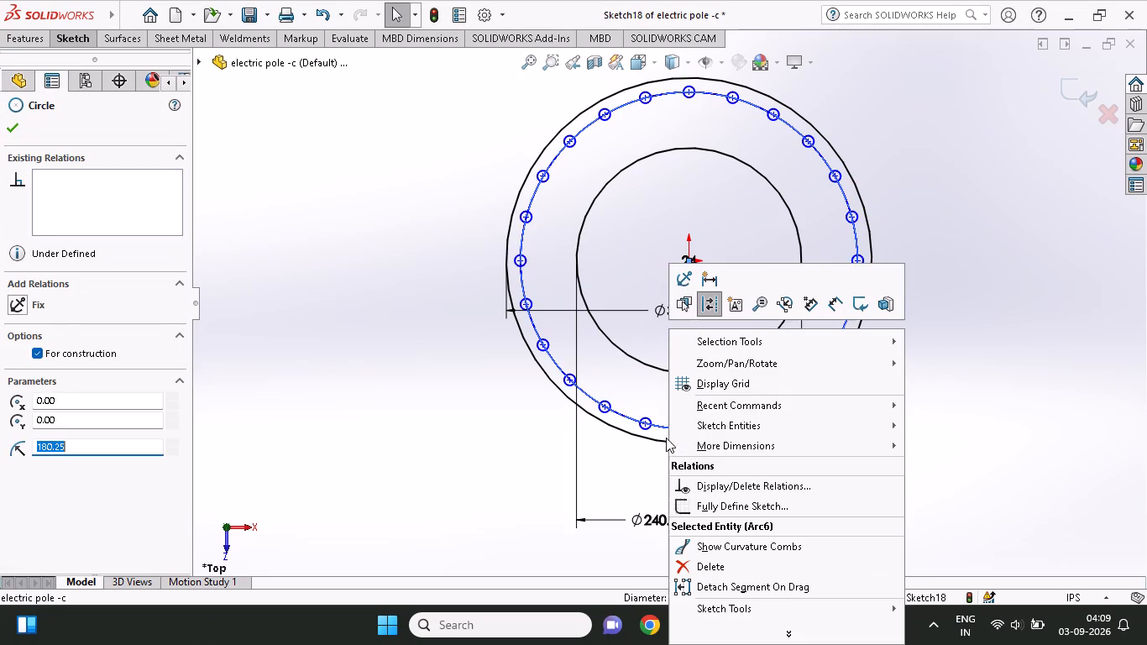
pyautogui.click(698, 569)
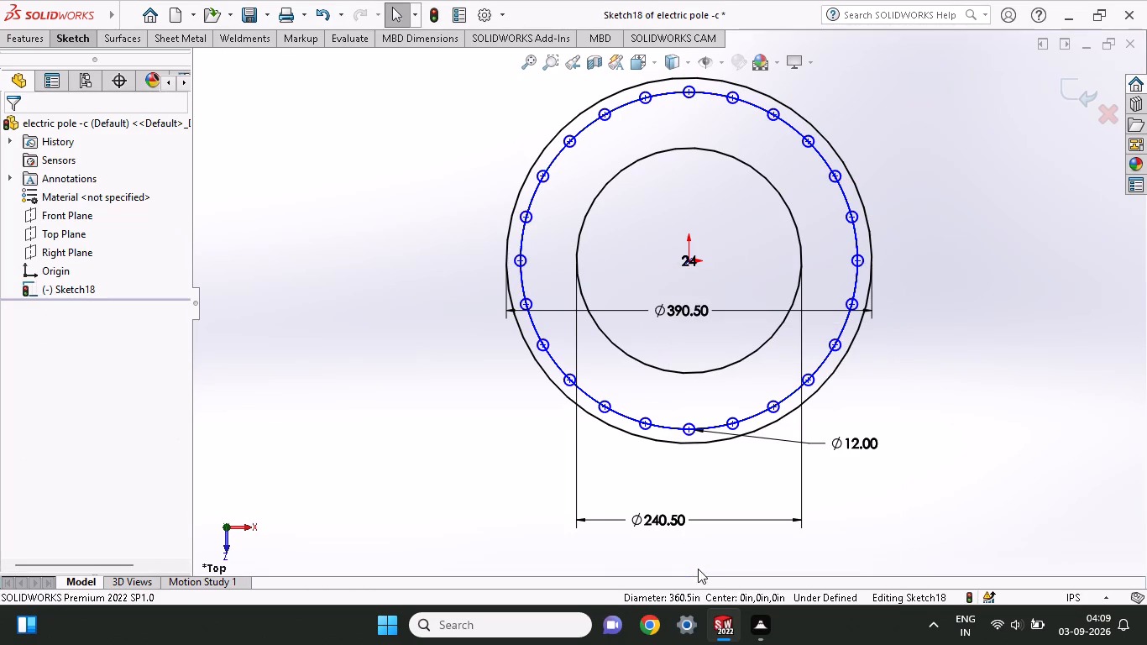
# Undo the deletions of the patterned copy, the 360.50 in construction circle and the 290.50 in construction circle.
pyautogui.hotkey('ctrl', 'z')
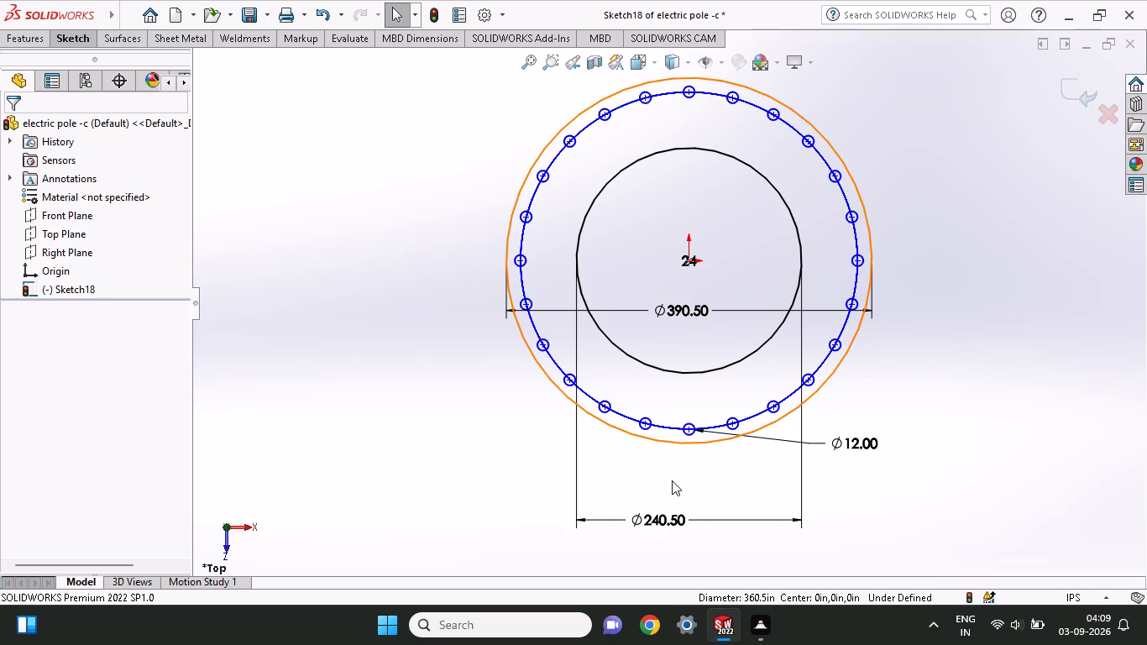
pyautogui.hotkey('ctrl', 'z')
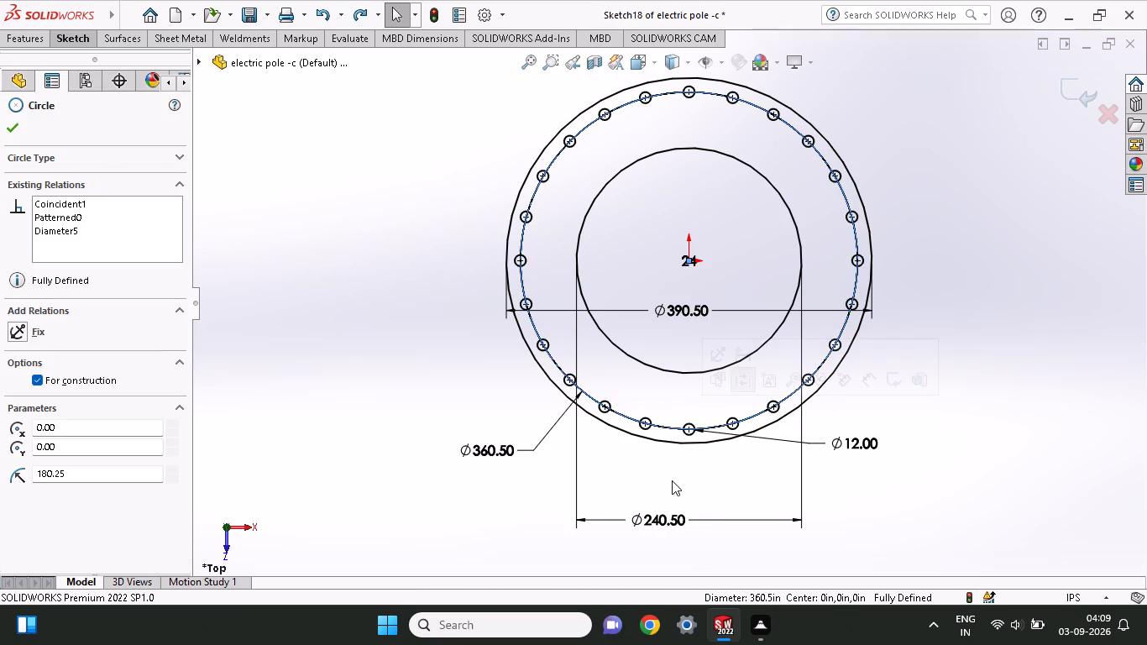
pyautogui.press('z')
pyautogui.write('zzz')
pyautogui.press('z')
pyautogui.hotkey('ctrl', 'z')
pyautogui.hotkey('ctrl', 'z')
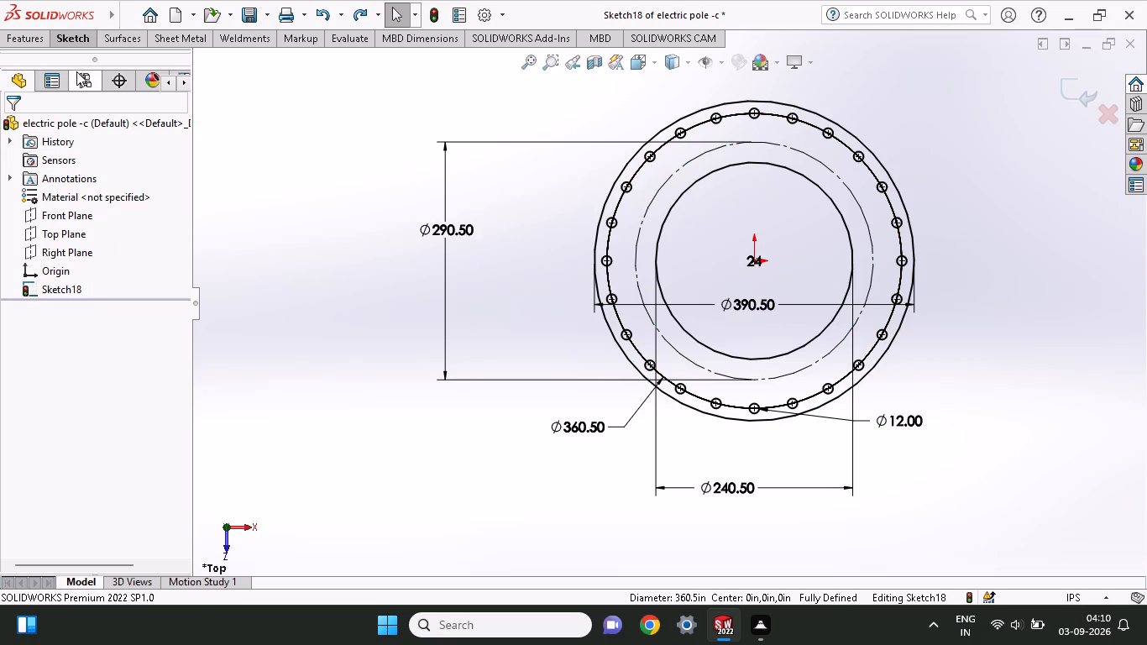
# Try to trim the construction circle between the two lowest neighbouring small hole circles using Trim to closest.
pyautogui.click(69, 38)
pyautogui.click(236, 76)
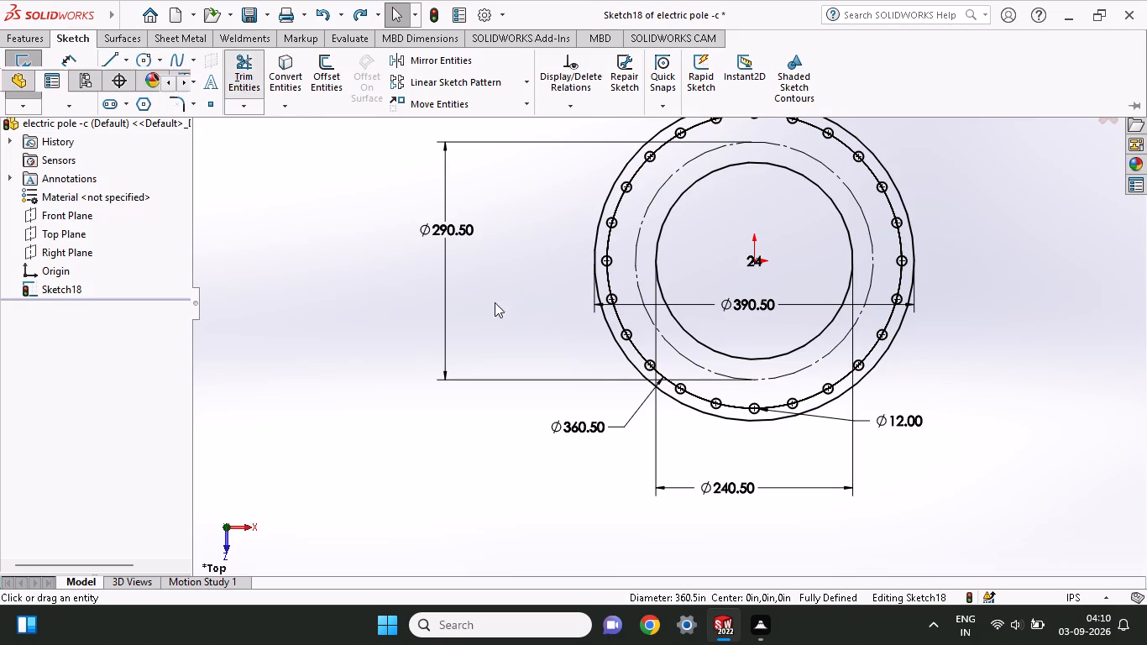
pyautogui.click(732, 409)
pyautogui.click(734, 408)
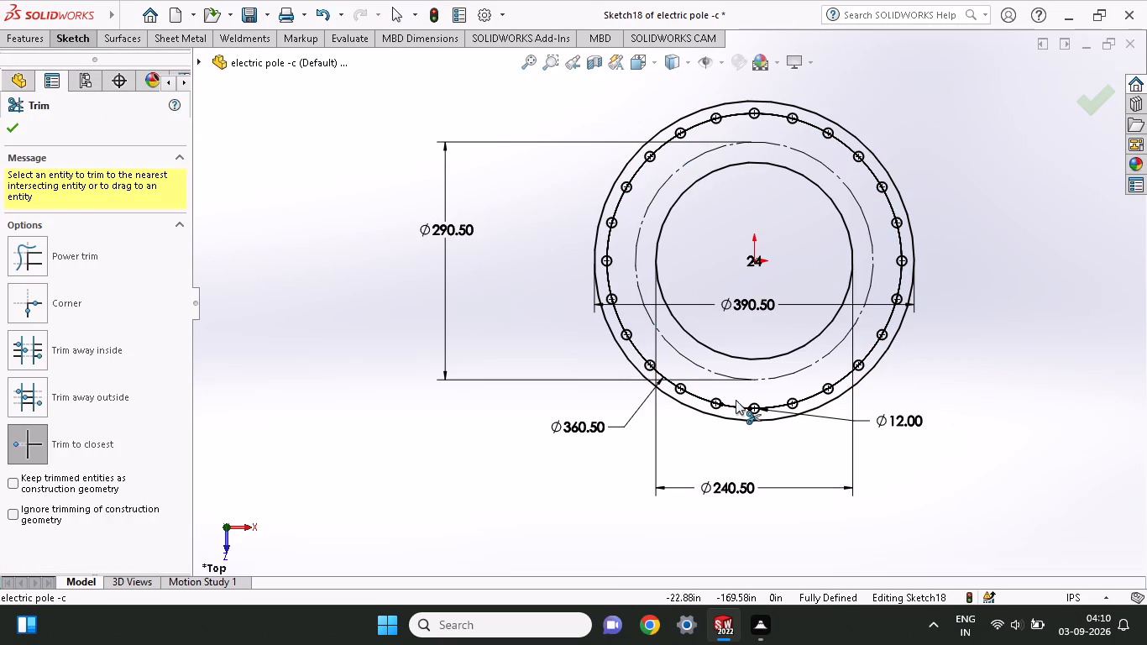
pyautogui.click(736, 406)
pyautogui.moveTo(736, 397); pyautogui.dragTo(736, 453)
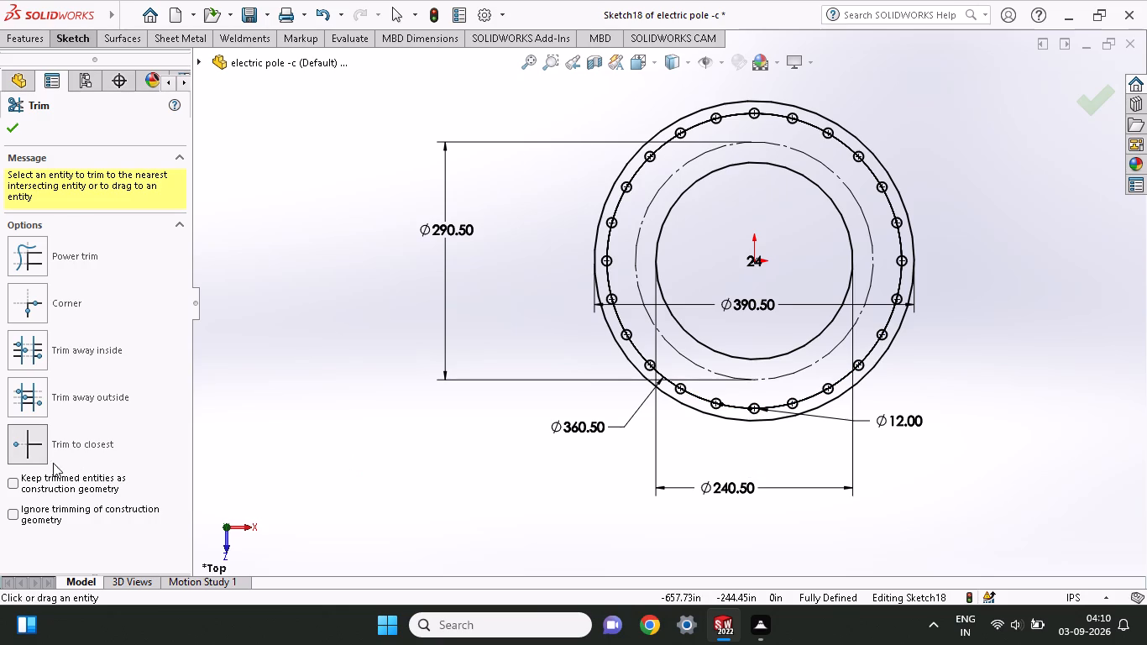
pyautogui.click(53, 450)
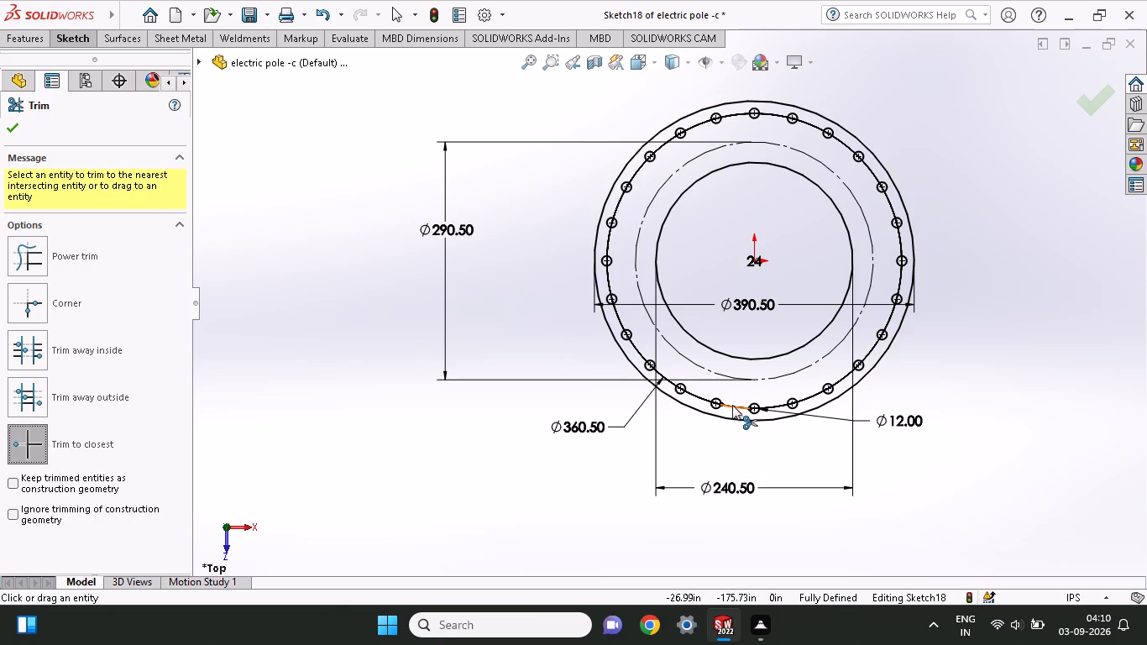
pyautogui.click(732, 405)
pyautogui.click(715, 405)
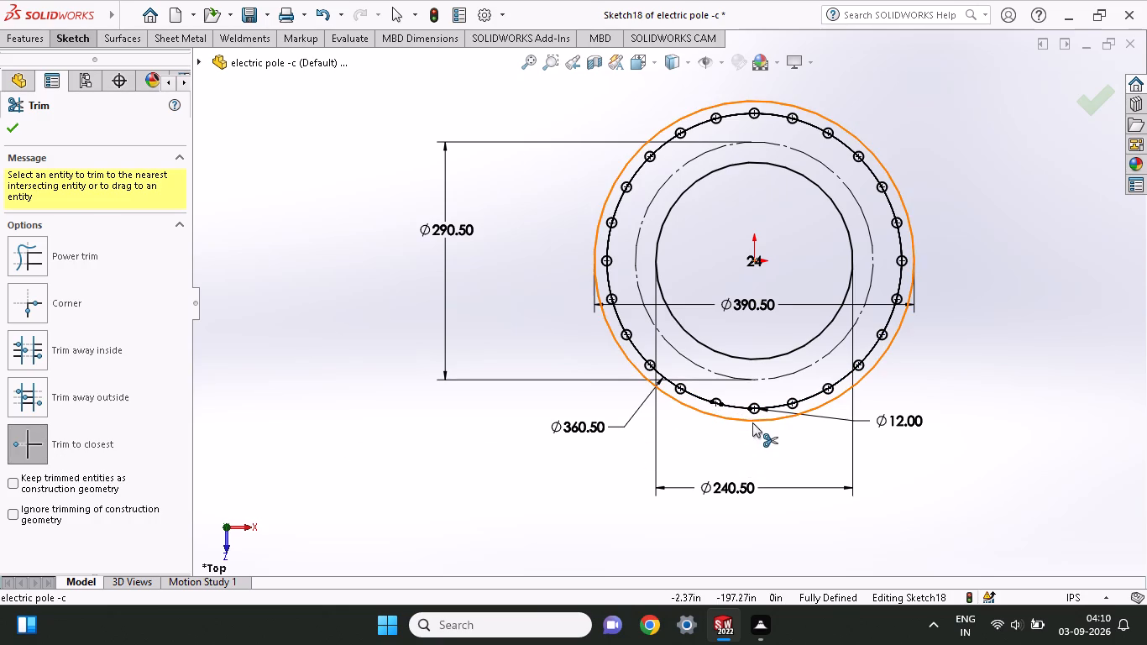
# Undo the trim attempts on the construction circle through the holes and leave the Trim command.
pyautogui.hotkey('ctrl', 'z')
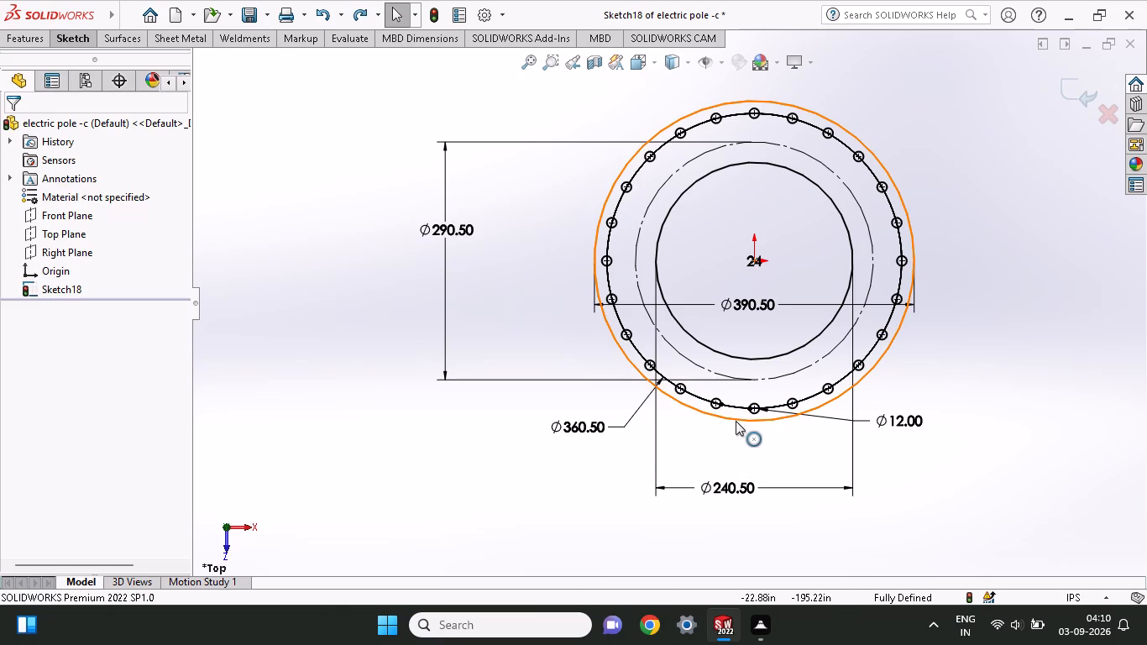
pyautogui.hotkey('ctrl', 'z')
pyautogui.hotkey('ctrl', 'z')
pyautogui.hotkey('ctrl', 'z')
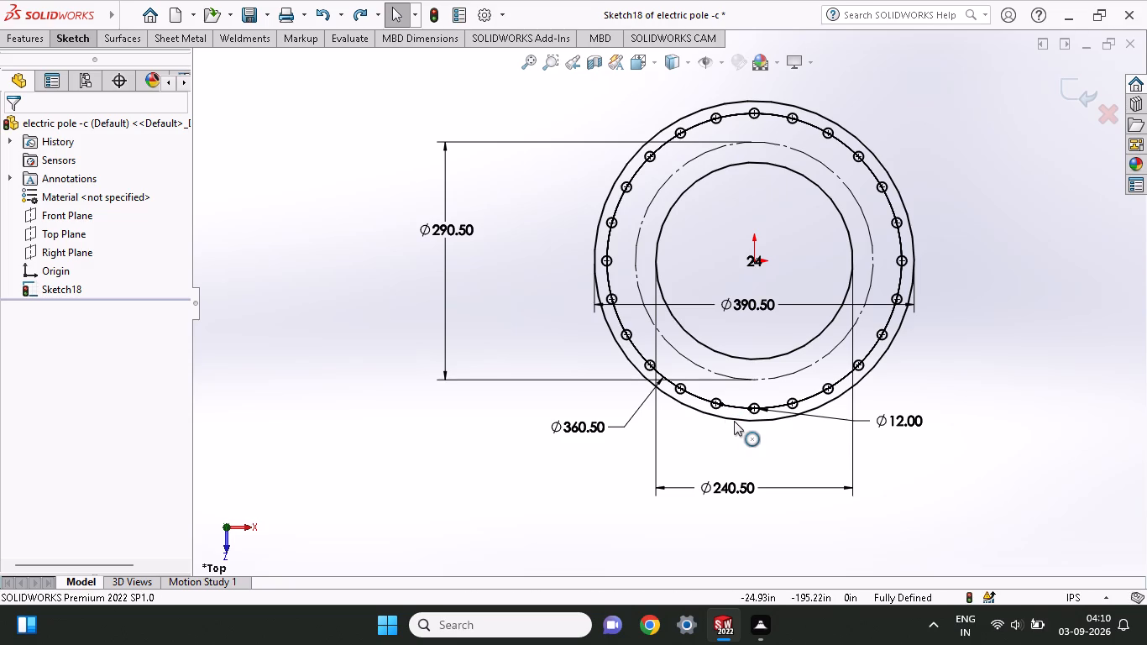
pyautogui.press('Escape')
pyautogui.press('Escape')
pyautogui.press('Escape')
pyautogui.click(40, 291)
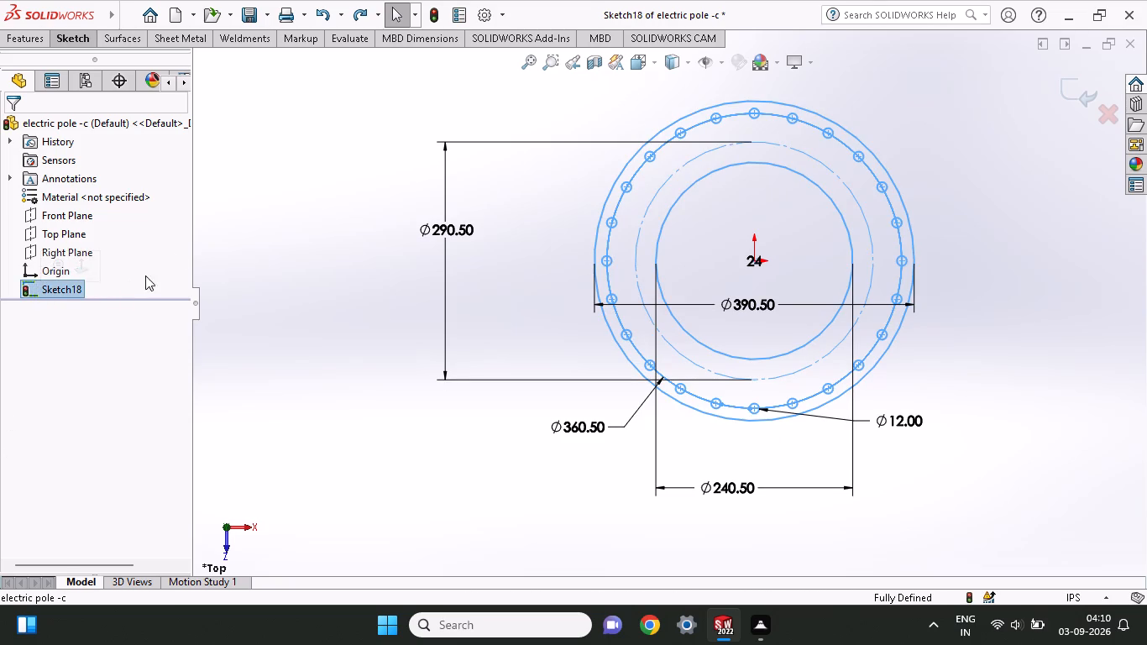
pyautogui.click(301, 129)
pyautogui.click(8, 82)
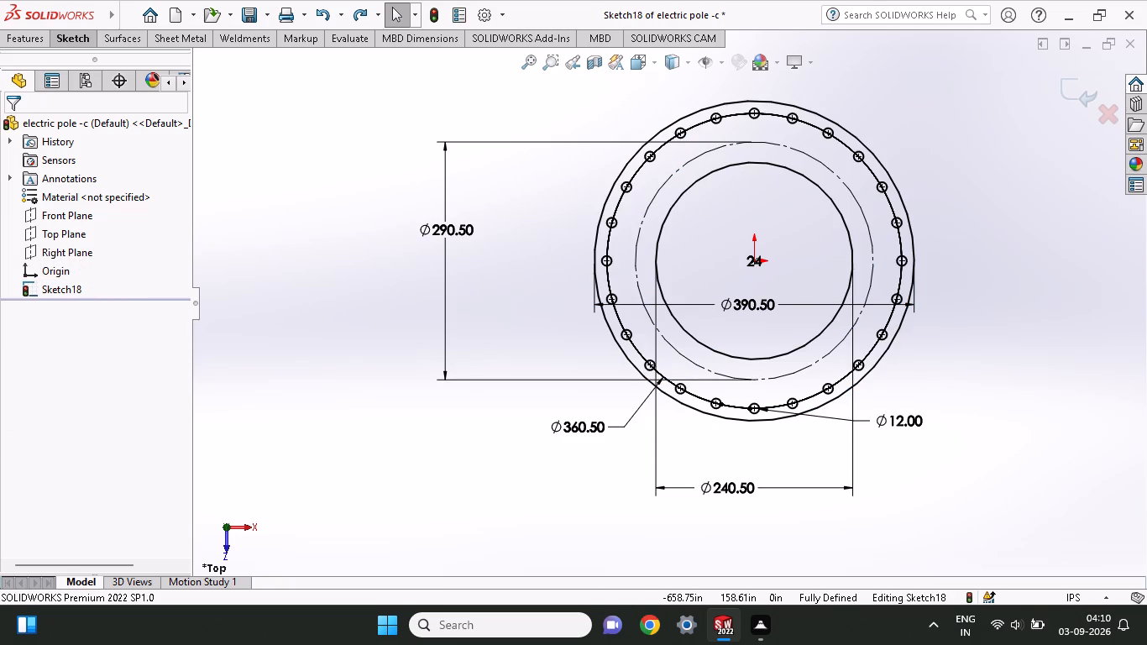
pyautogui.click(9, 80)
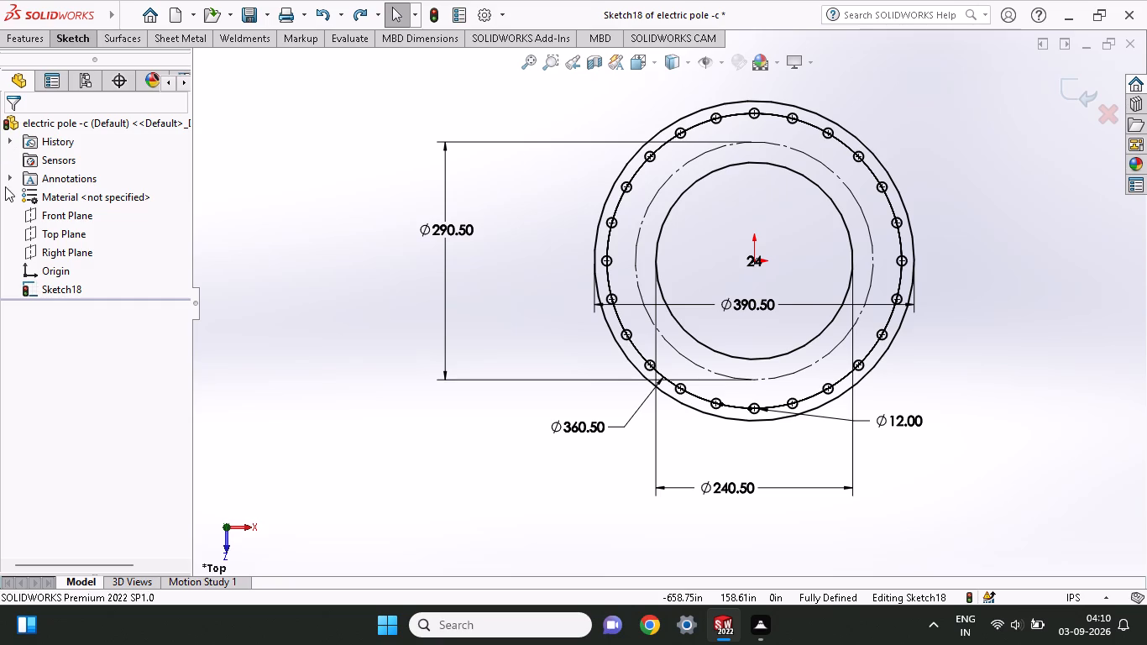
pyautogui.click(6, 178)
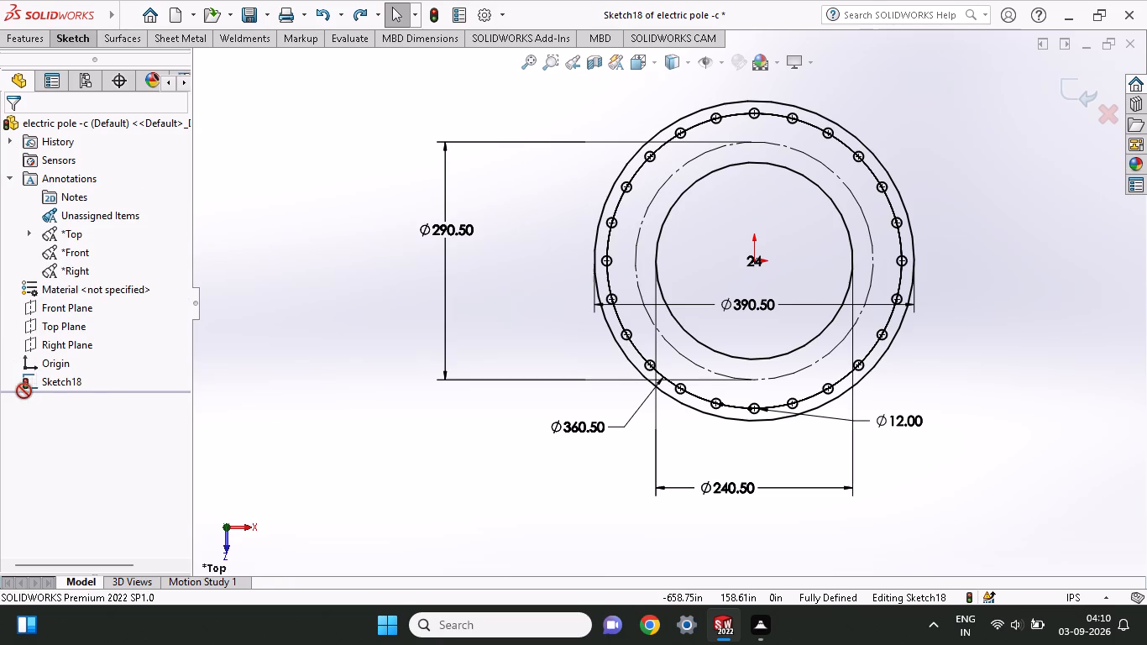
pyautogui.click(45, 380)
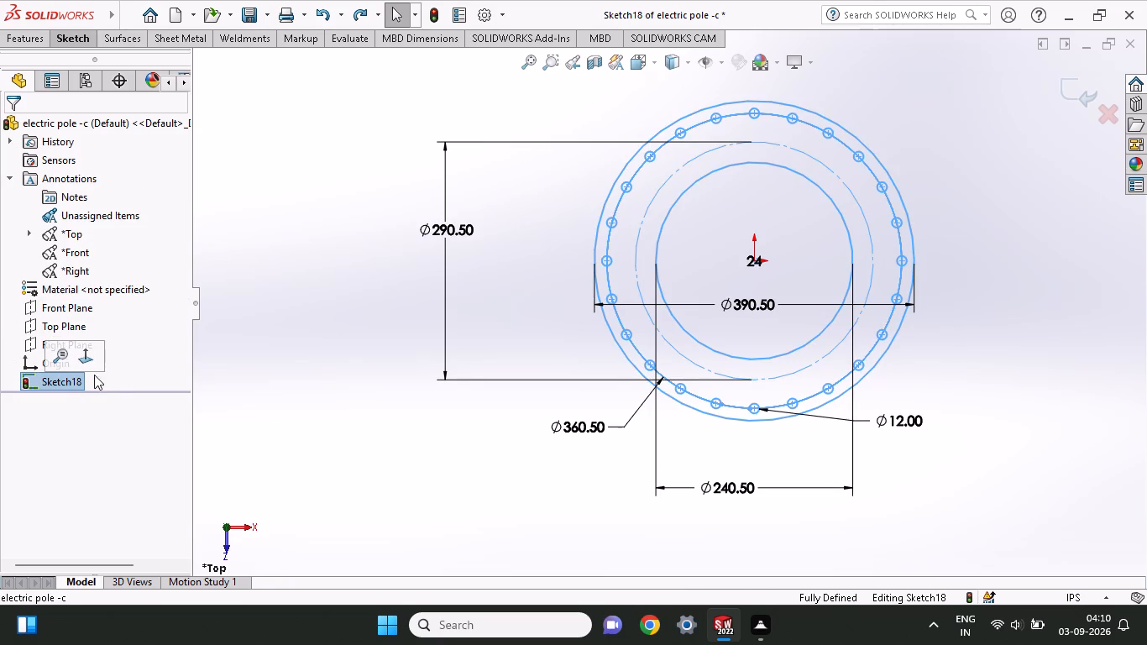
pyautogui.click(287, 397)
# Undo the 24-instance circular sketch pattern and the diameter change of the small hole circle.
pyautogui.hotkey('ctrl', 'z')
pyautogui.hotkey('ctrl', 'z')
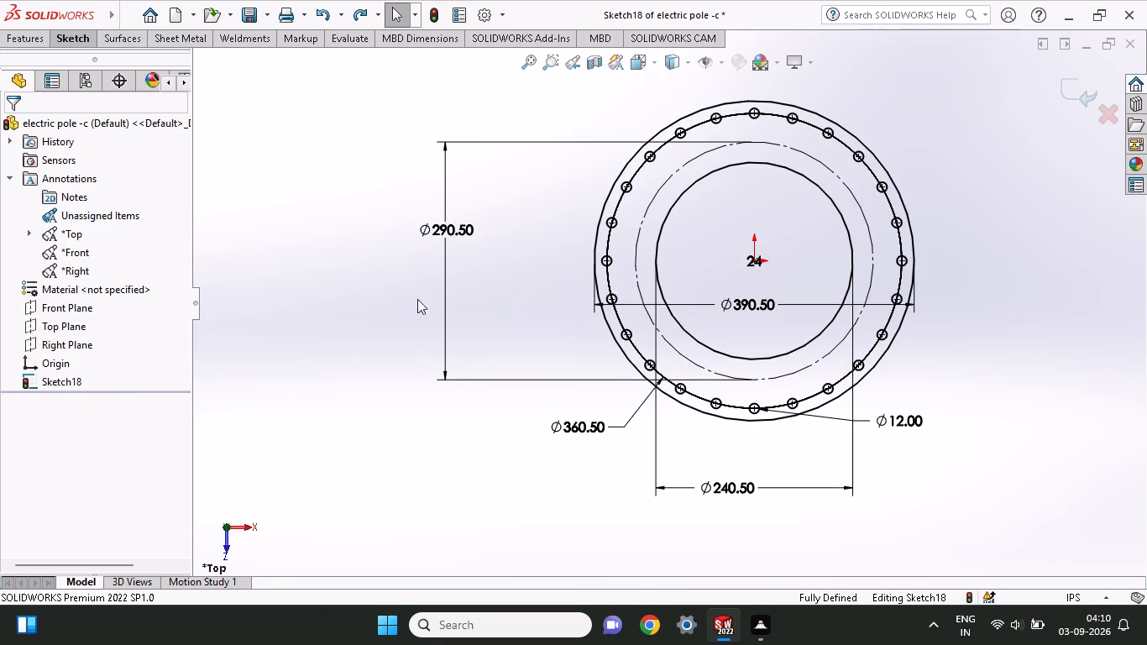
pyautogui.hotkey('ctrl', 'z')
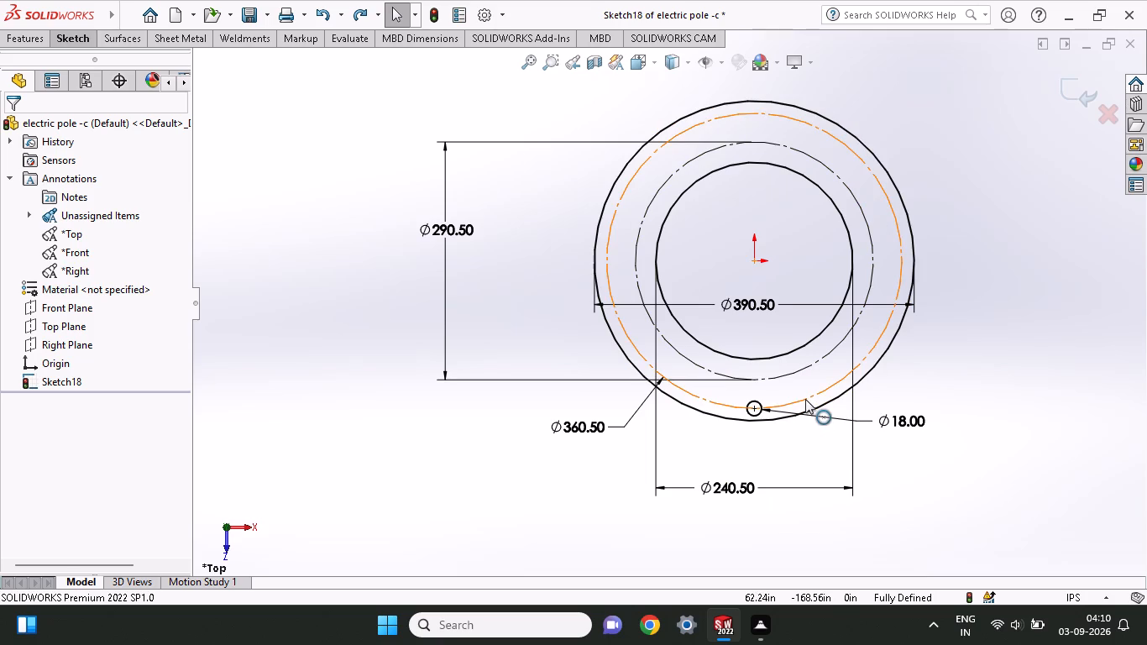
# Create a circular sketch pattern of the 18 in hole circle and the 360.50 in construction circle about the origin, with 24 instances over 360°.
pyautogui.click(68, 32)
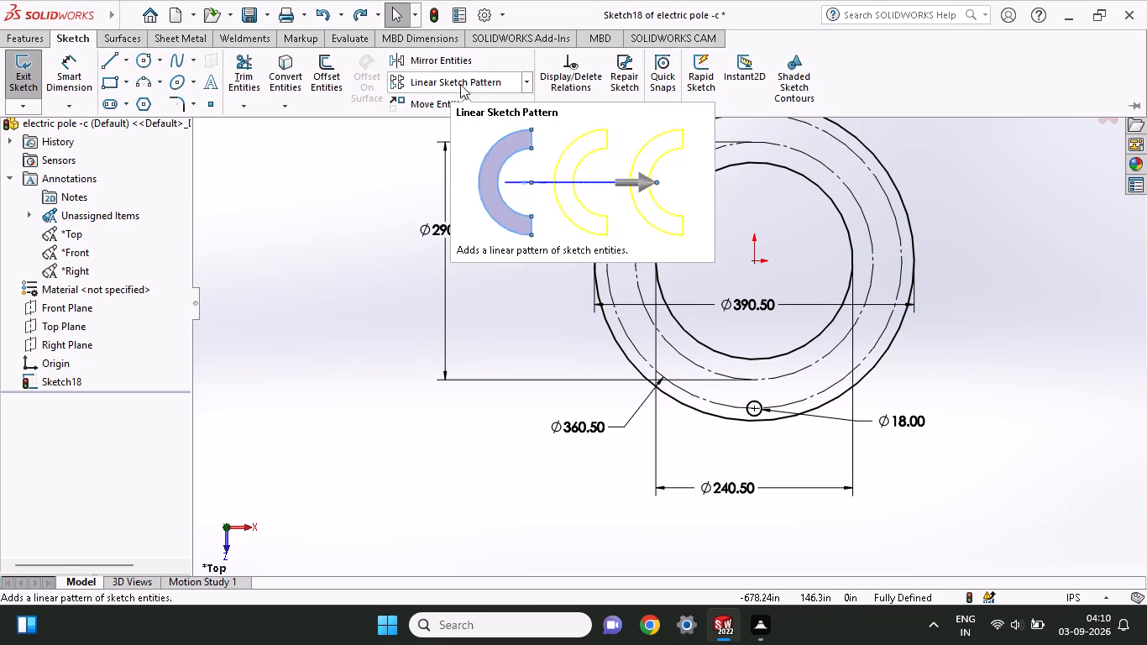
pyautogui.click(531, 86)
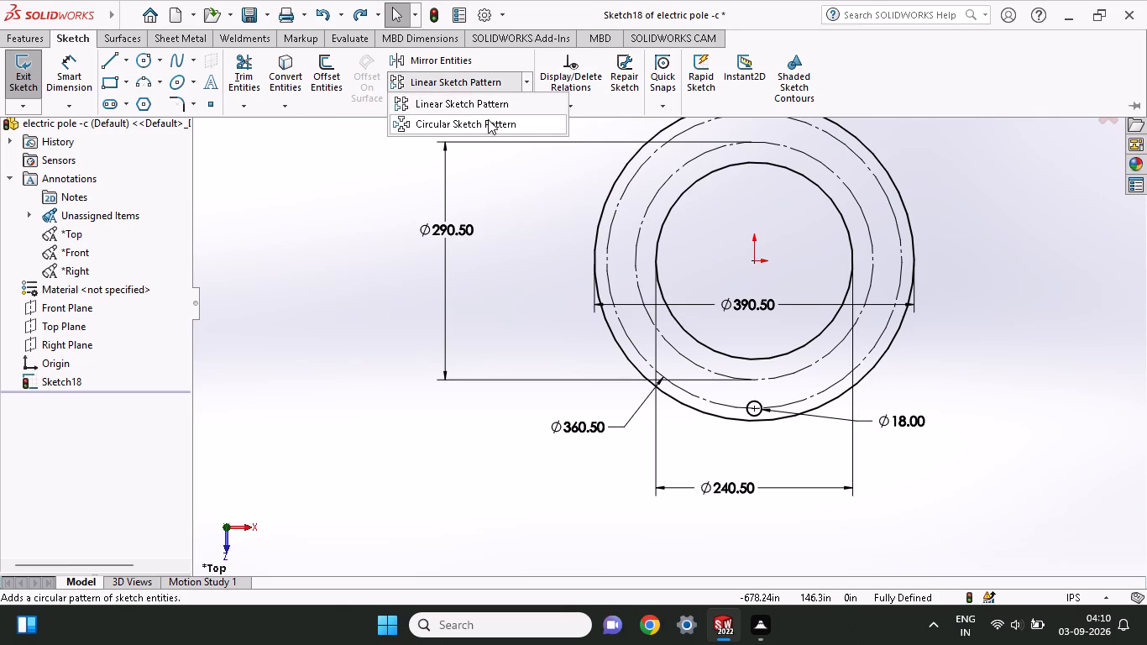
pyautogui.click(488, 119)
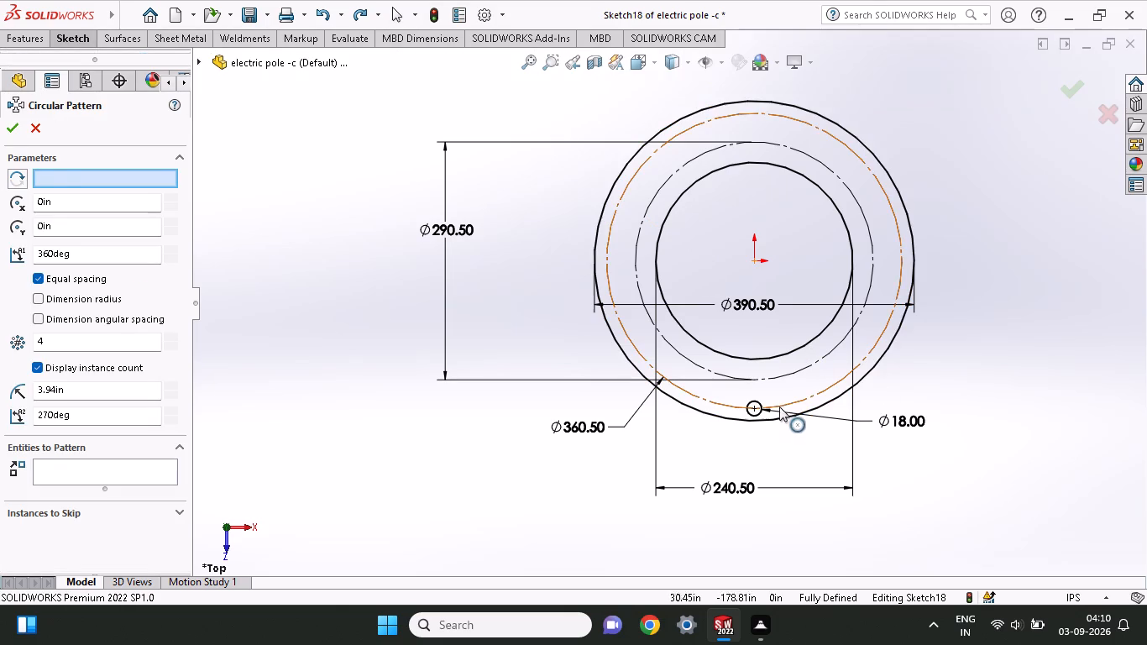
pyautogui.click(791, 402)
pyautogui.click(762, 413)
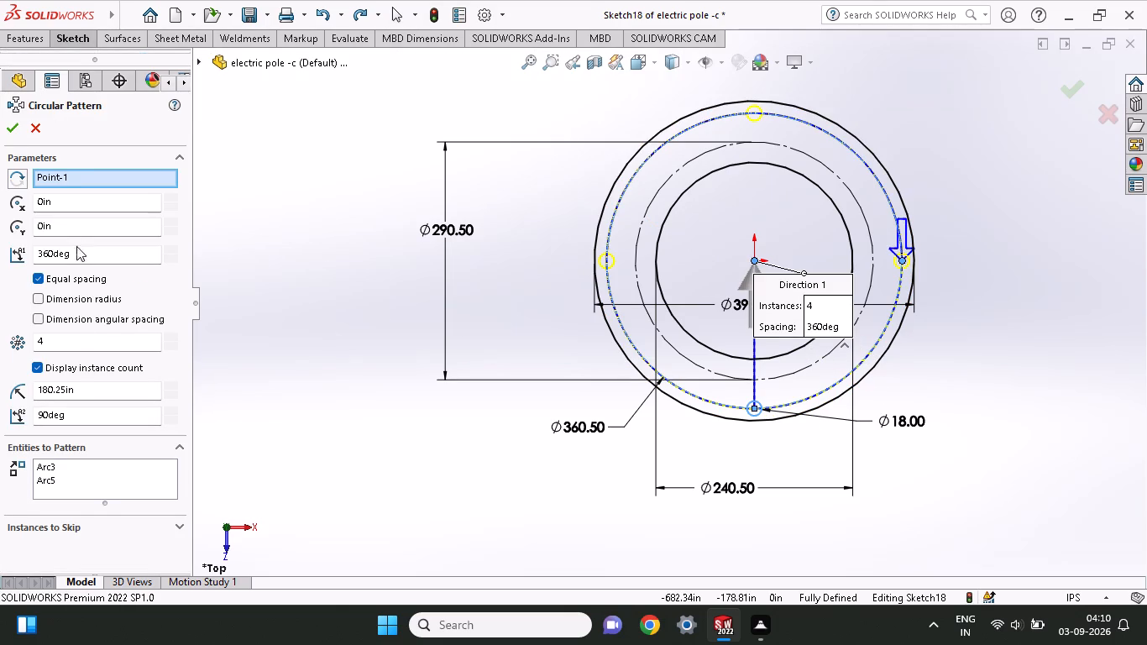
pyautogui.moveTo(79, 338); pyautogui.dragTo(0, 361)
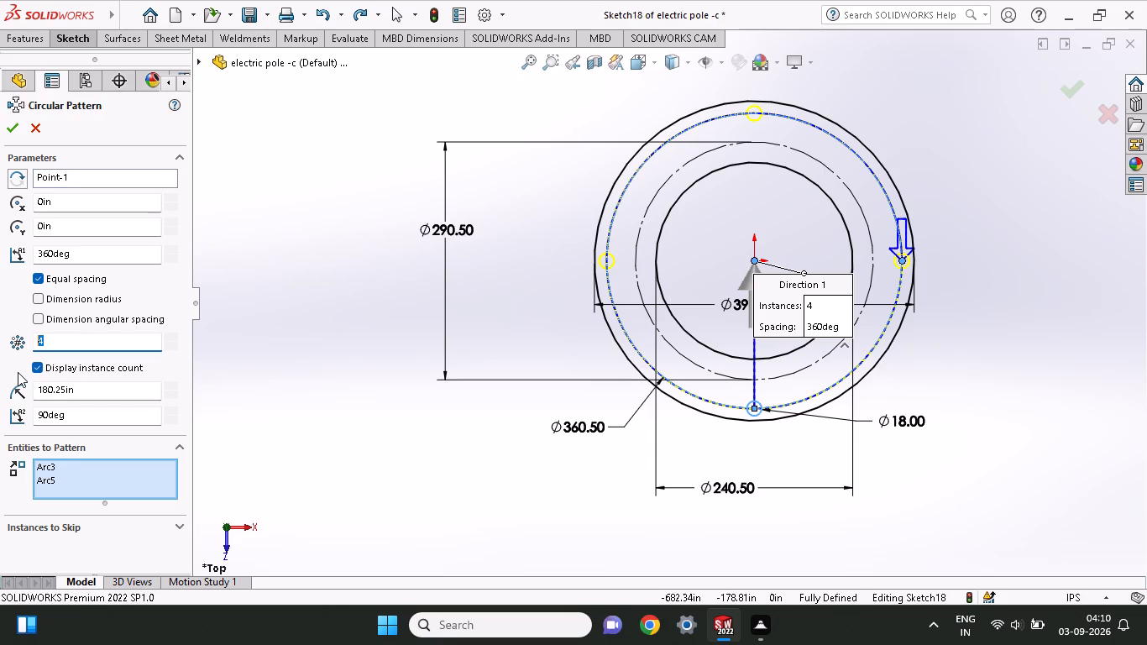
pyautogui.press('2')
pyautogui.press('4')
pyautogui.press('Return')
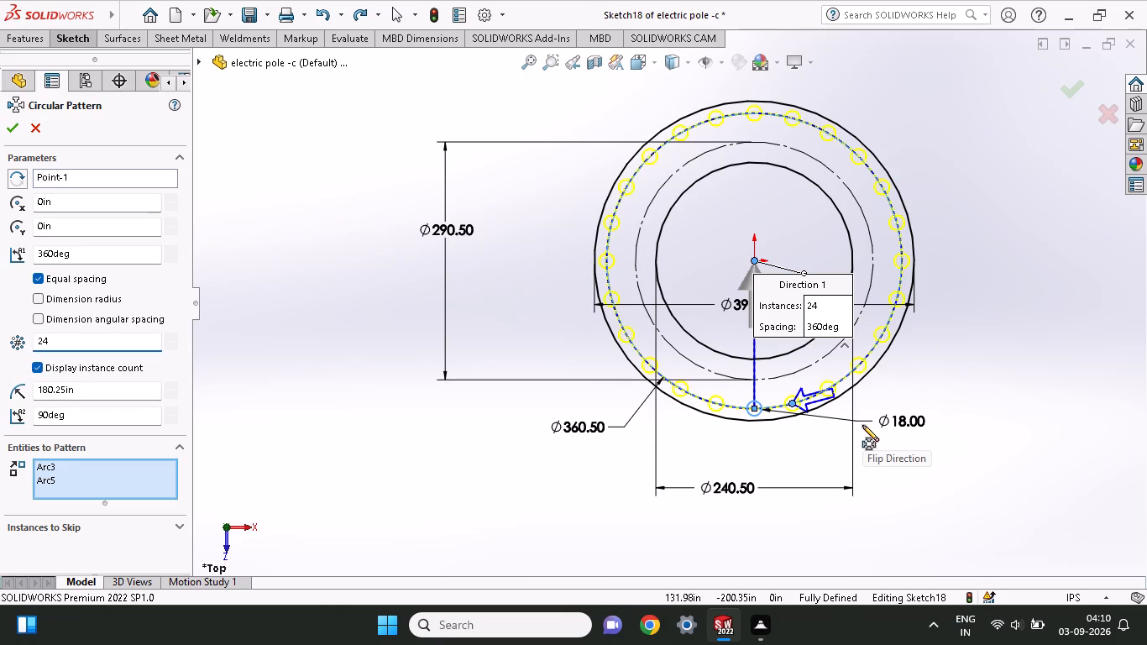
pyautogui.click(13, 133)
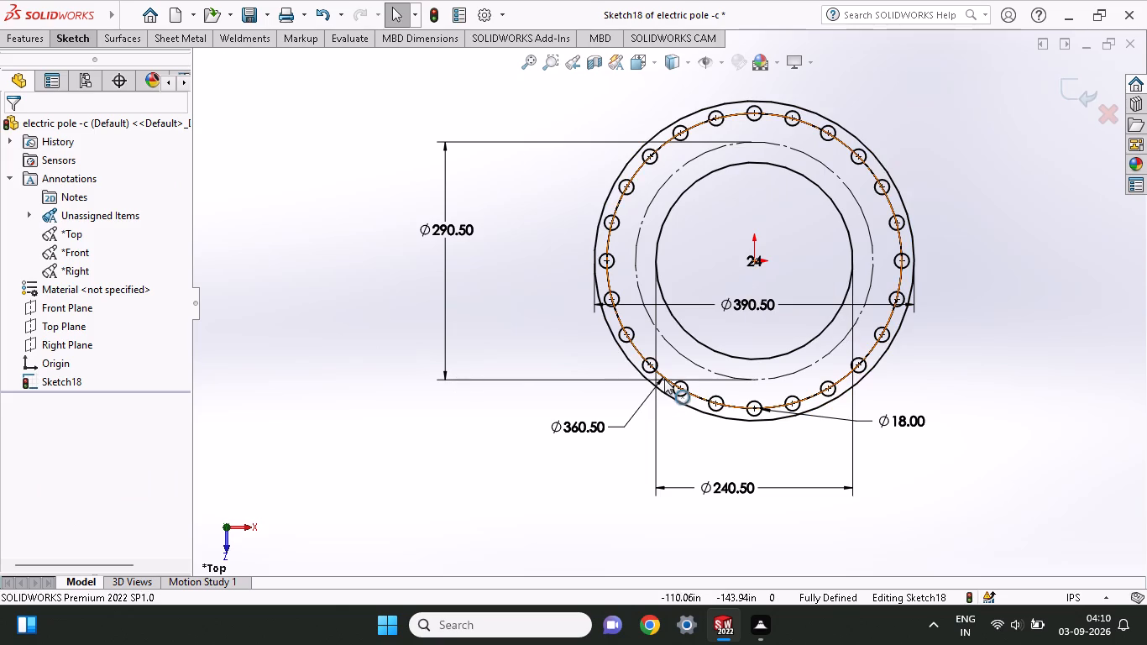
# Delete the dimensioned 360.50 in construction circle and the 290.50 in construction circle.
pyautogui.click(664, 379)
pyautogui.rightClick(664, 379)
pyautogui.click(708, 572)
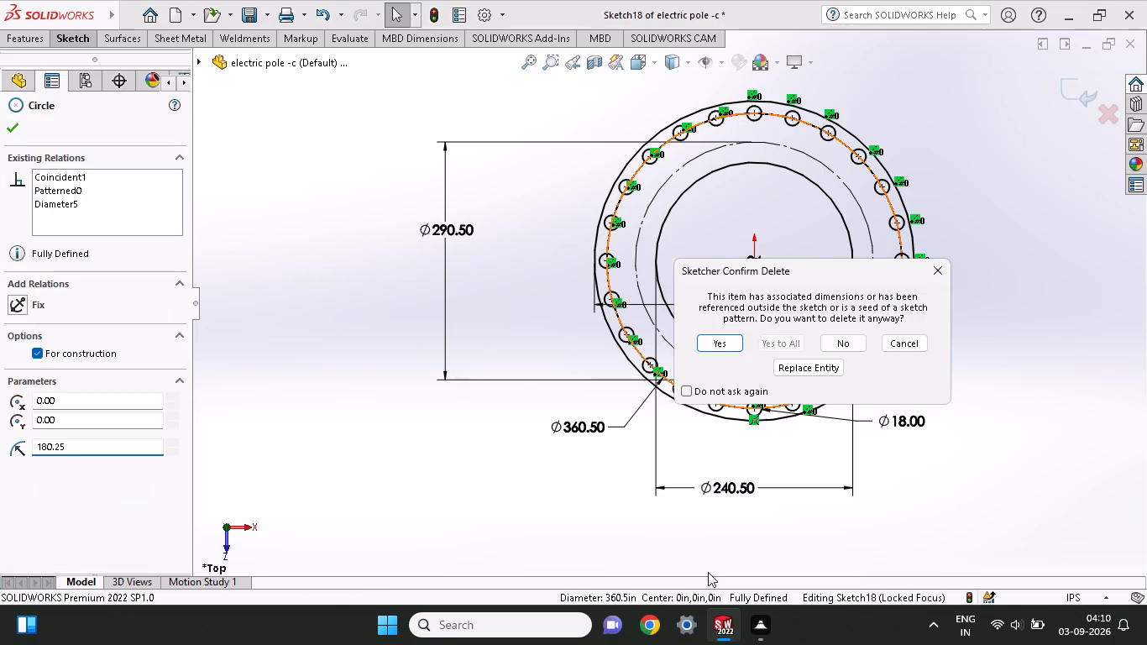
pyautogui.click(720, 345)
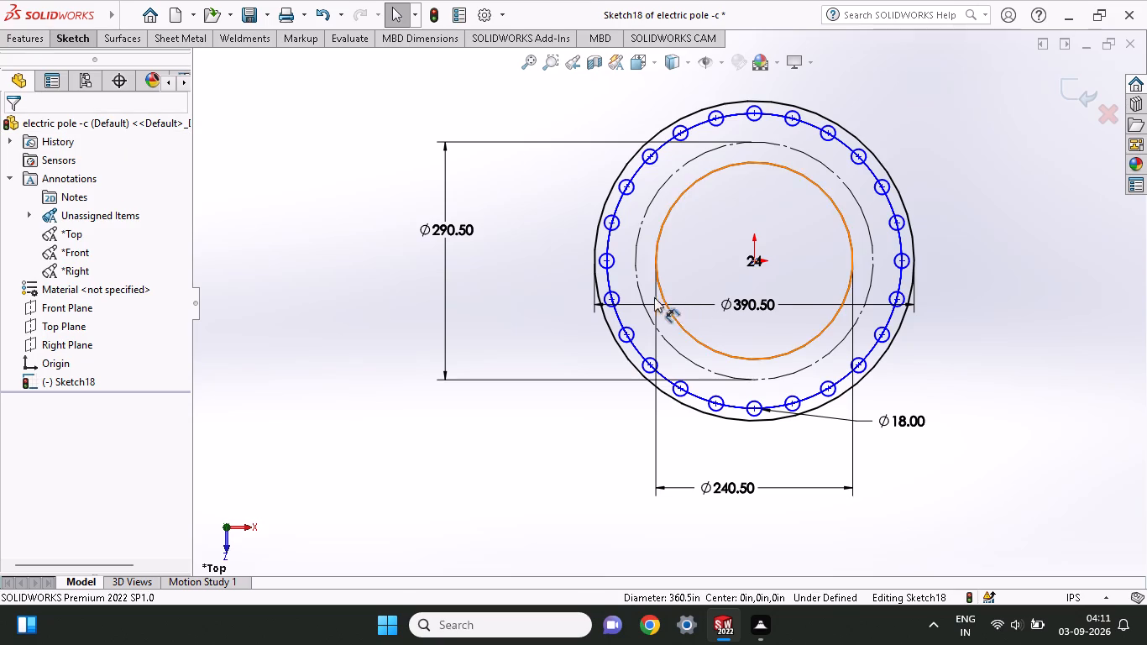
pyautogui.click(669, 347)
pyautogui.rightClick(669, 347)
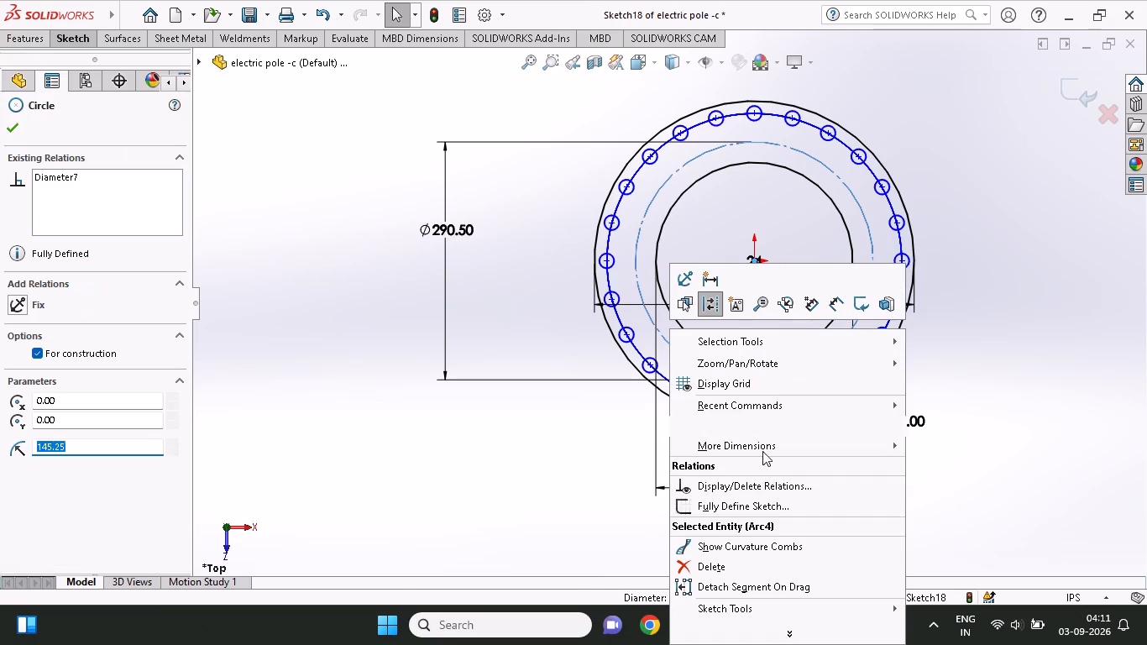
pyautogui.click(715, 574)
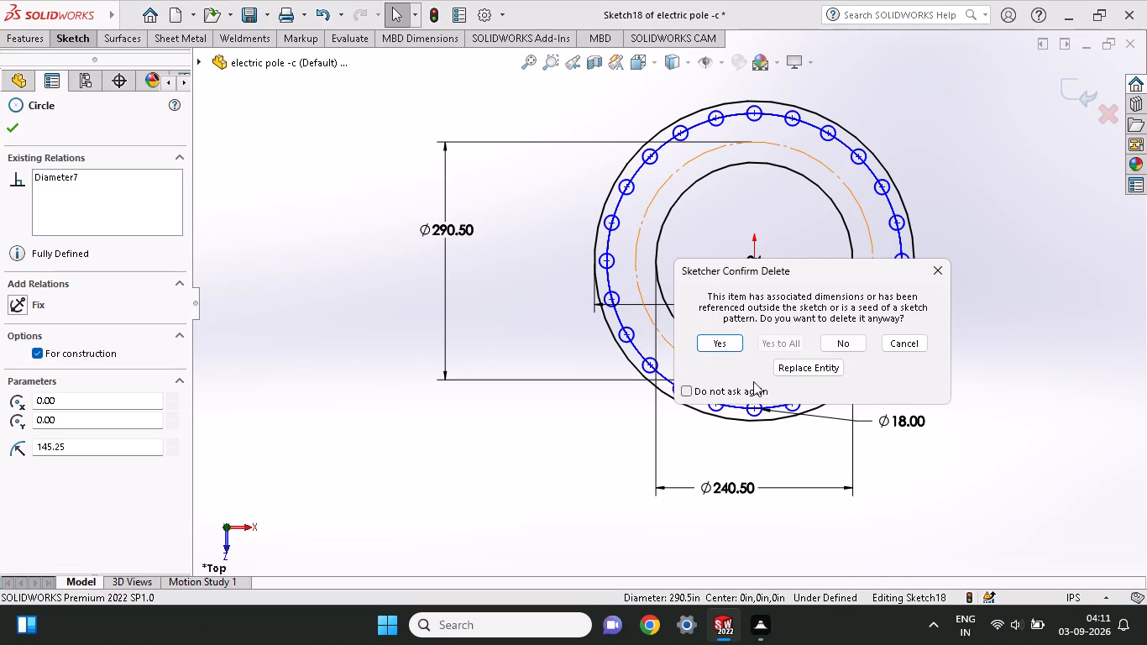
pyautogui.click(724, 345)
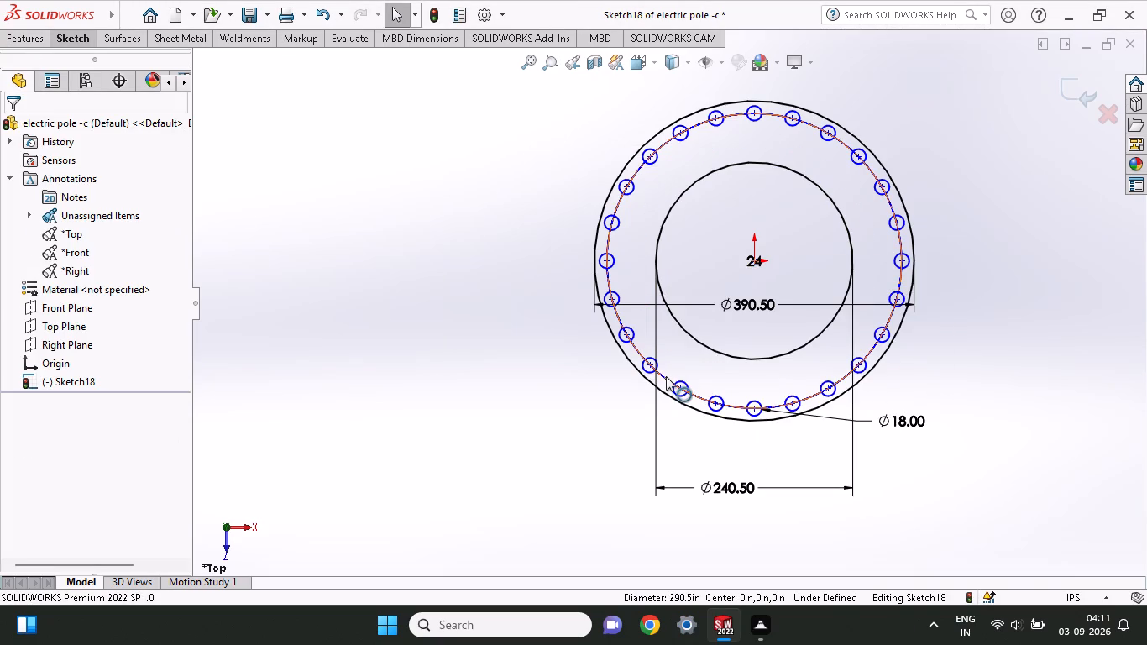
# Try to clear the construction option of the circle through the small holes and to delete a patterned copy of it.
pyautogui.click(666, 376)
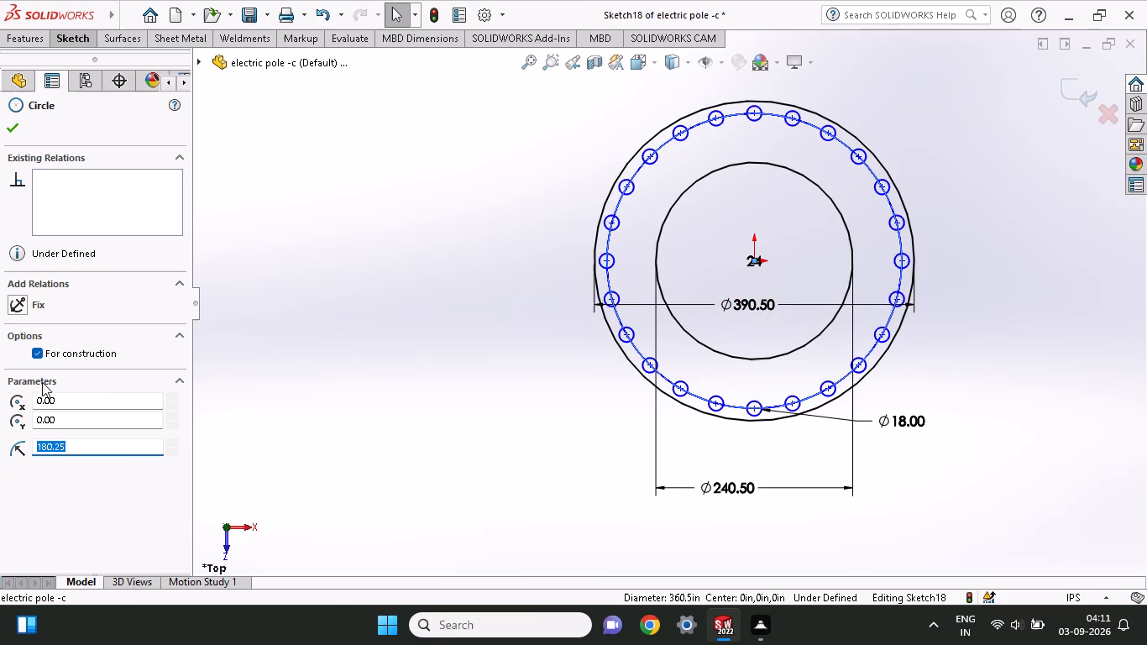
pyautogui.click(39, 347)
pyautogui.click(438, 396)
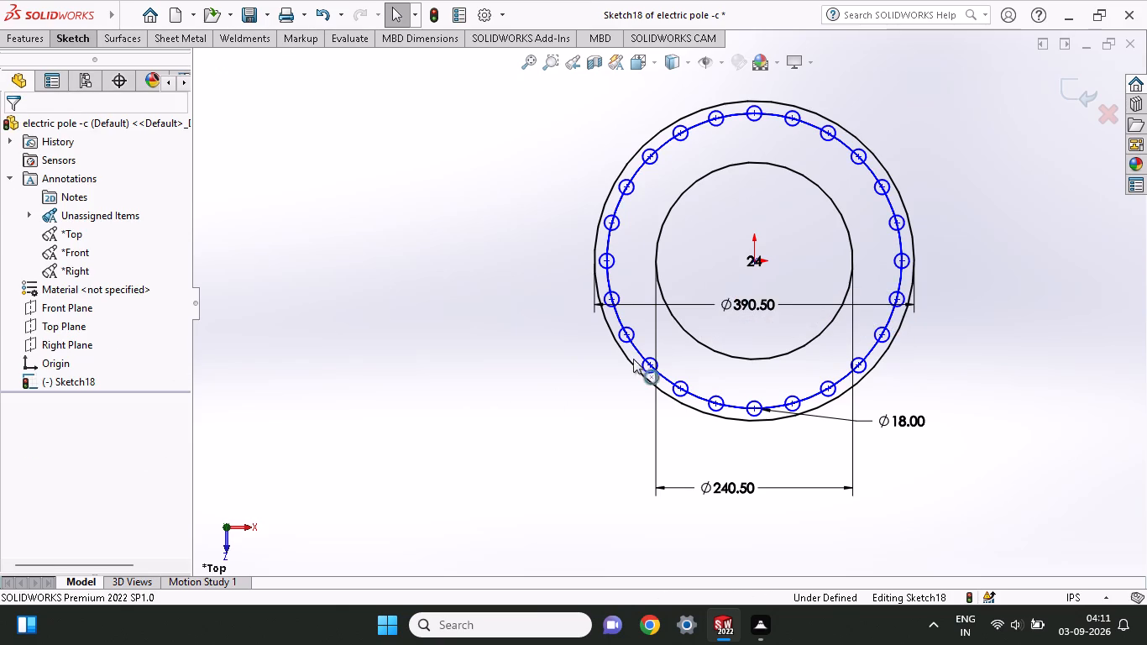
pyautogui.rightClick(638, 354)
pyautogui.click(677, 567)
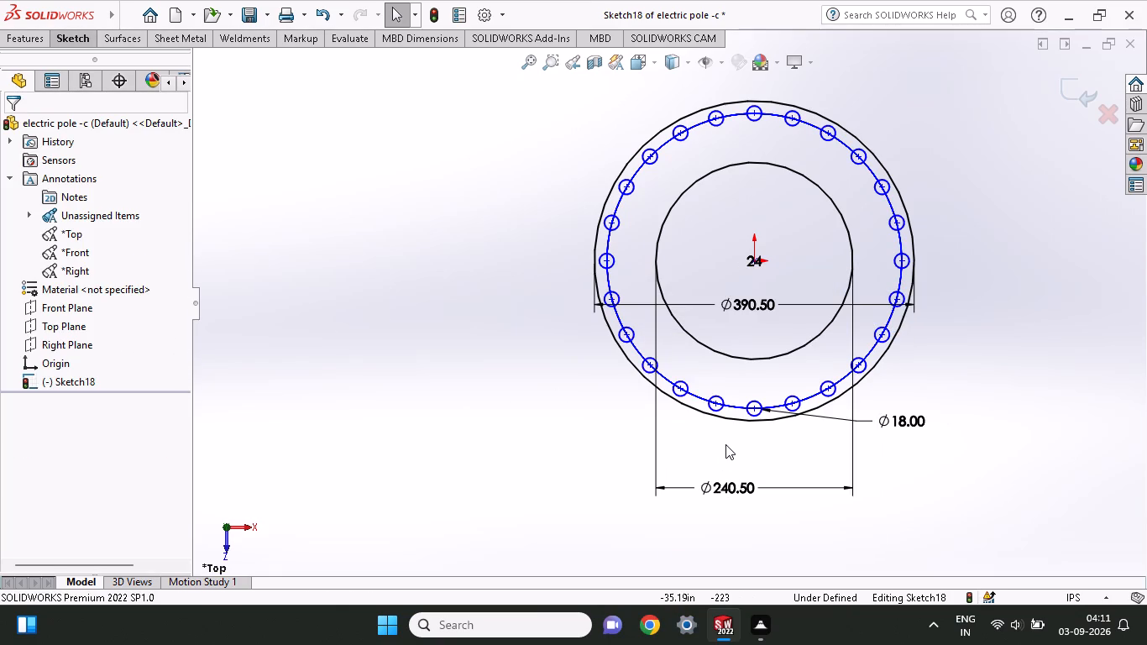
# Extrude the flange sketch blind to 12 in as a thin feature.
pyautogui.click(20, 40)
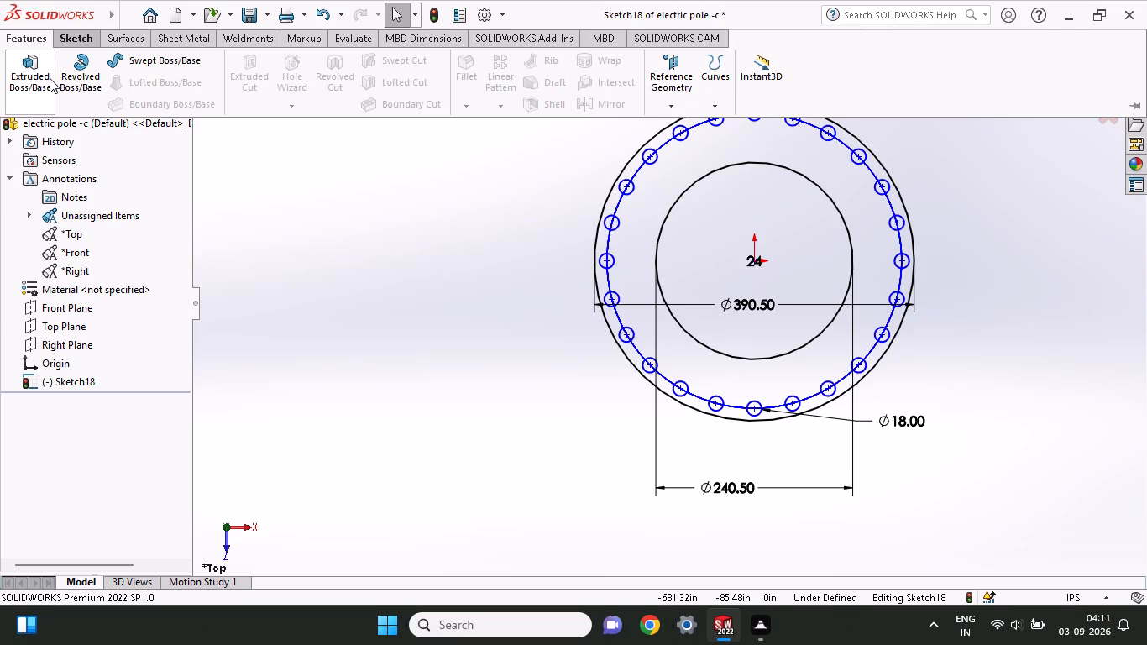
pyautogui.click(50, 78)
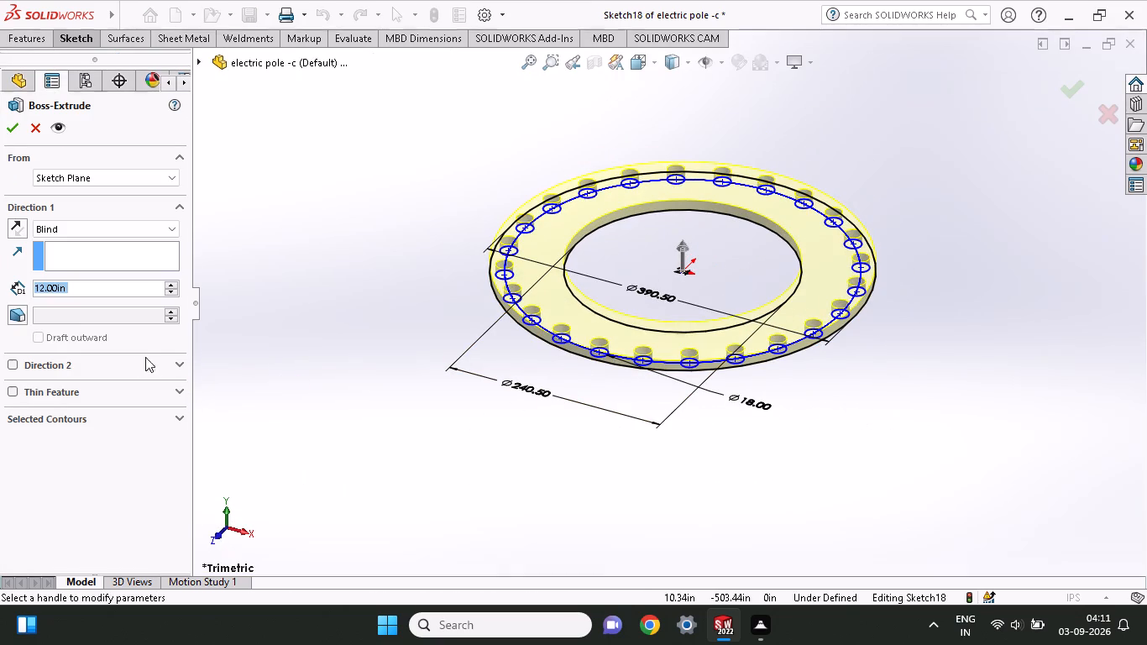
pyautogui.click(9, 389)
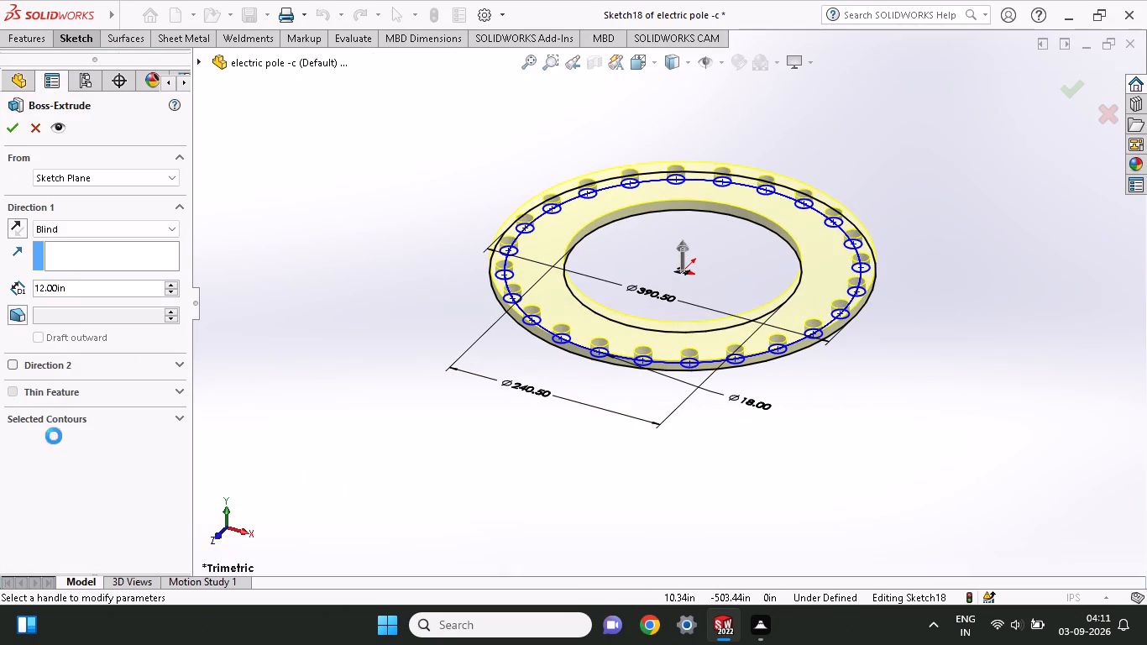
pyautogui.click(9, 126)
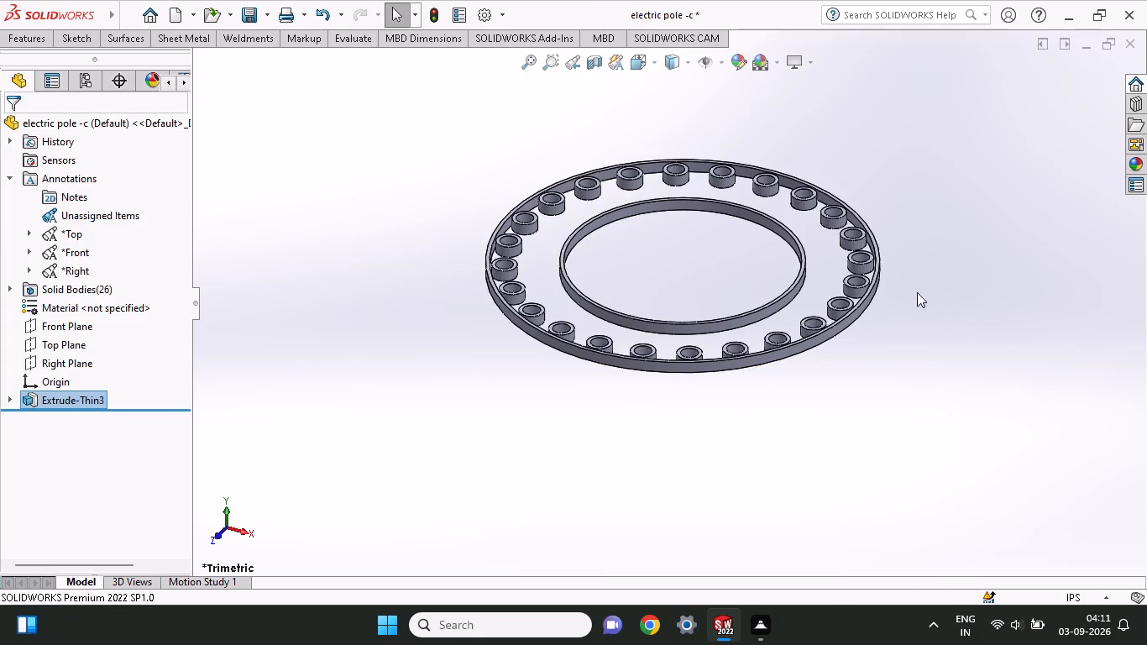
# Create a planar surface bounded by the top outer edge of the large outer ring.
pyautogui.moveTo(828, 269); pyautogui.dragTo(826, 382, button='middle')
pyautogui.moveTo(828, 268); pyautogui.dragTo(845, 213, button='middle')
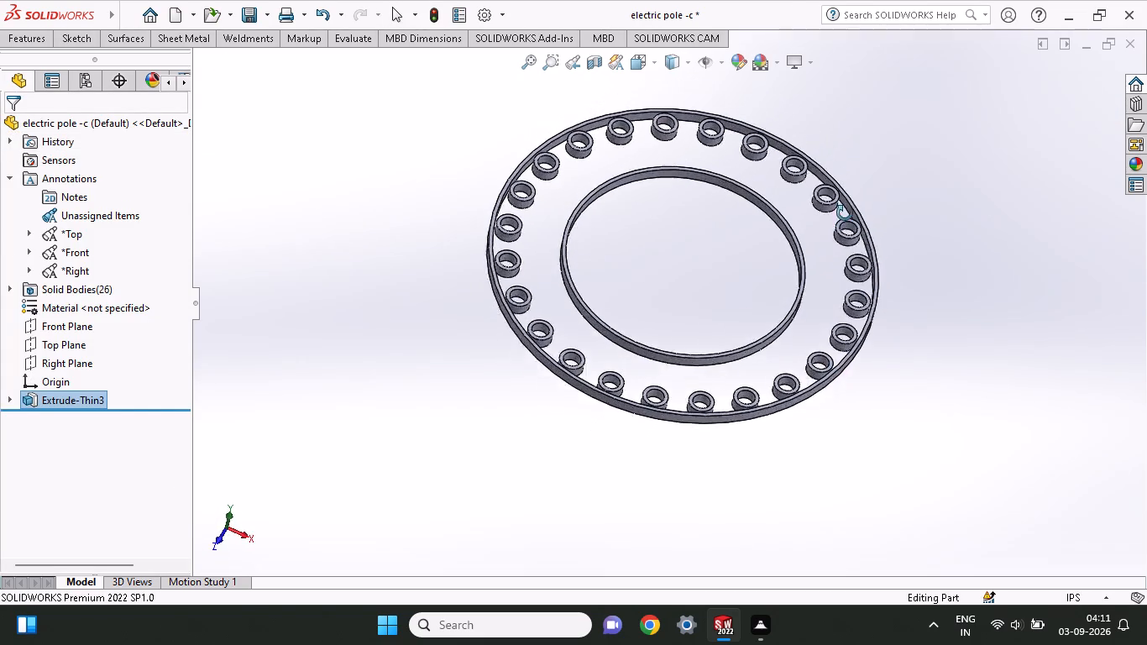
pyautogui.moveTo(845, 213); pyautogui.dragTo(816, 414, button='middle')
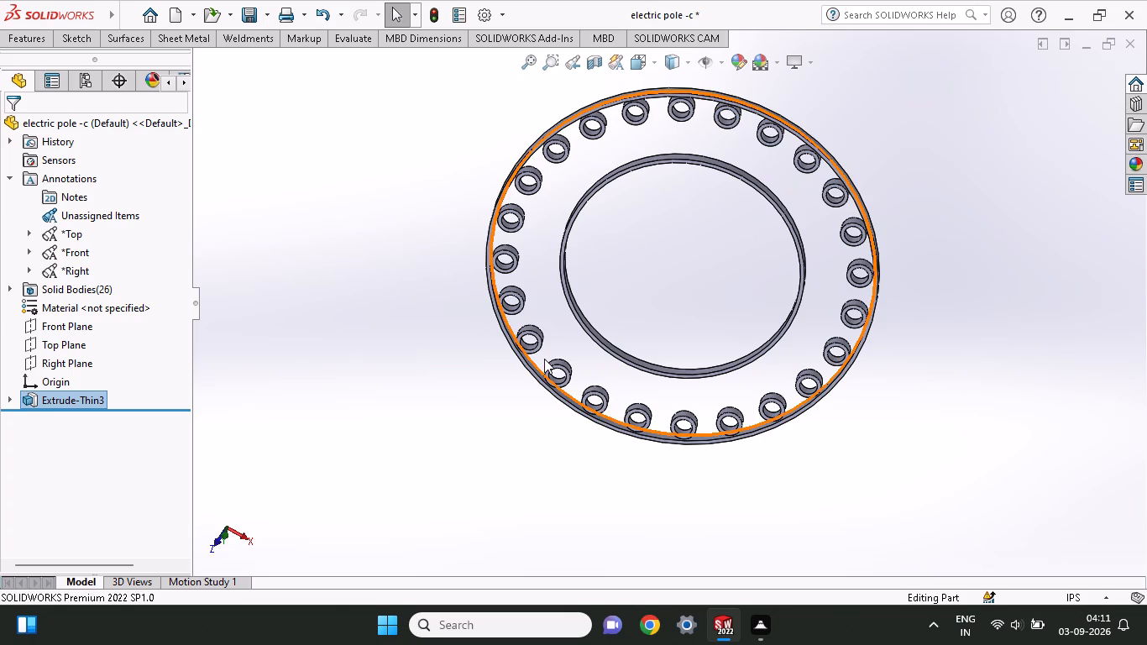
pyautogui.click(40, 39)
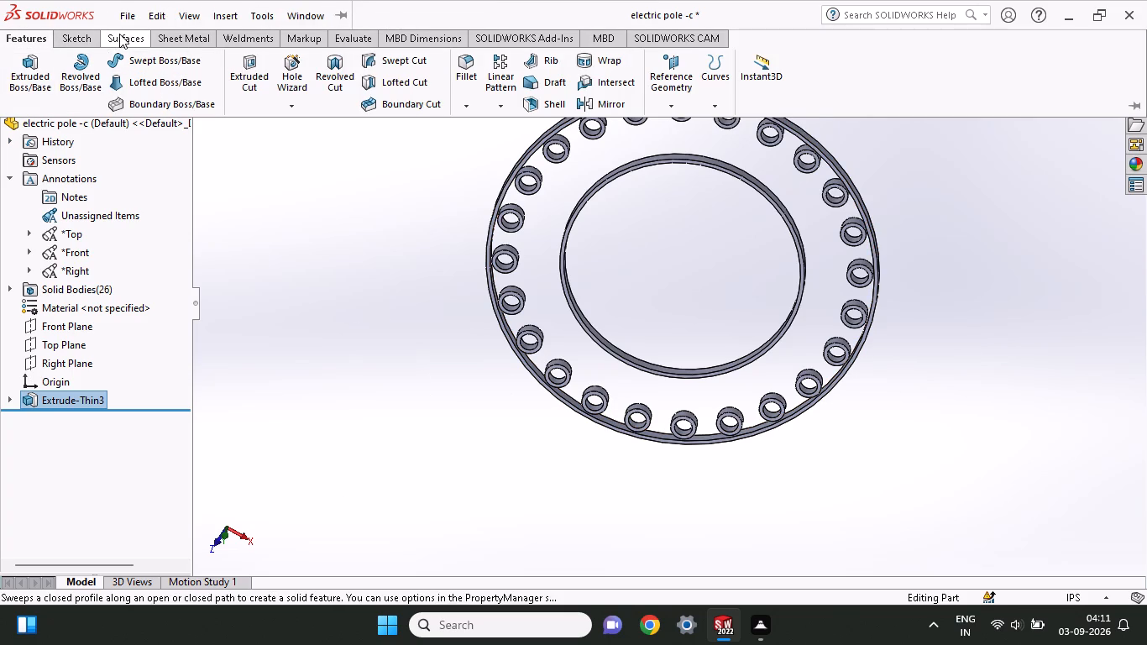
pyautogui.click(119, 34)
pyautogui.click(354, 54)
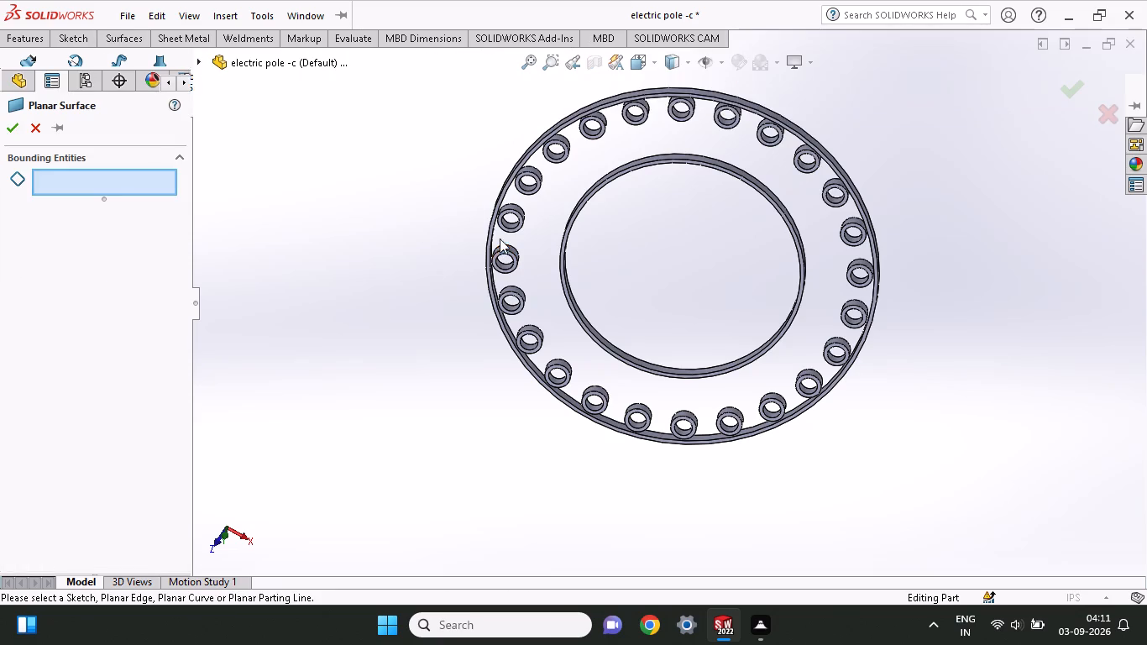
pyautogui.click(488, 229)
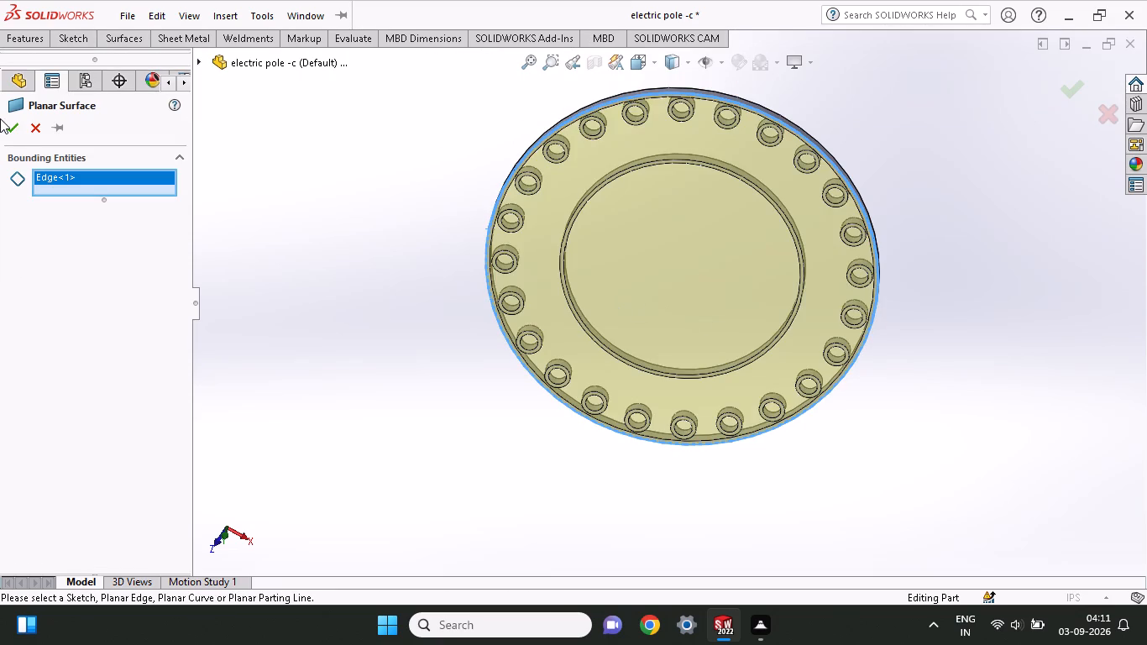
pyautogui.click(6, 129)
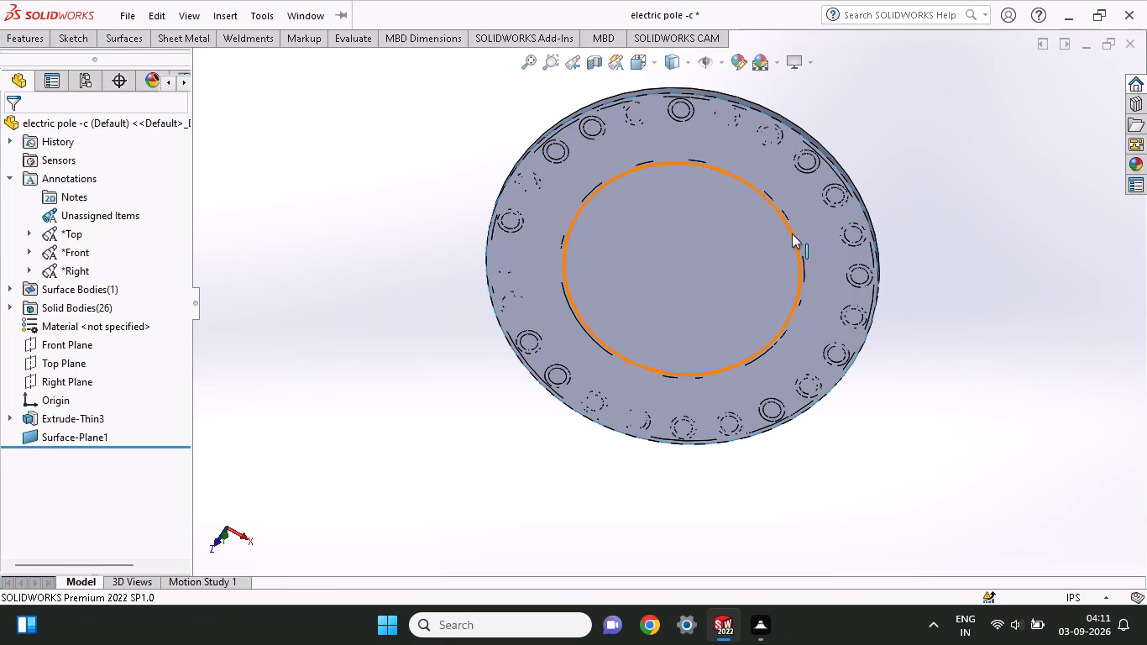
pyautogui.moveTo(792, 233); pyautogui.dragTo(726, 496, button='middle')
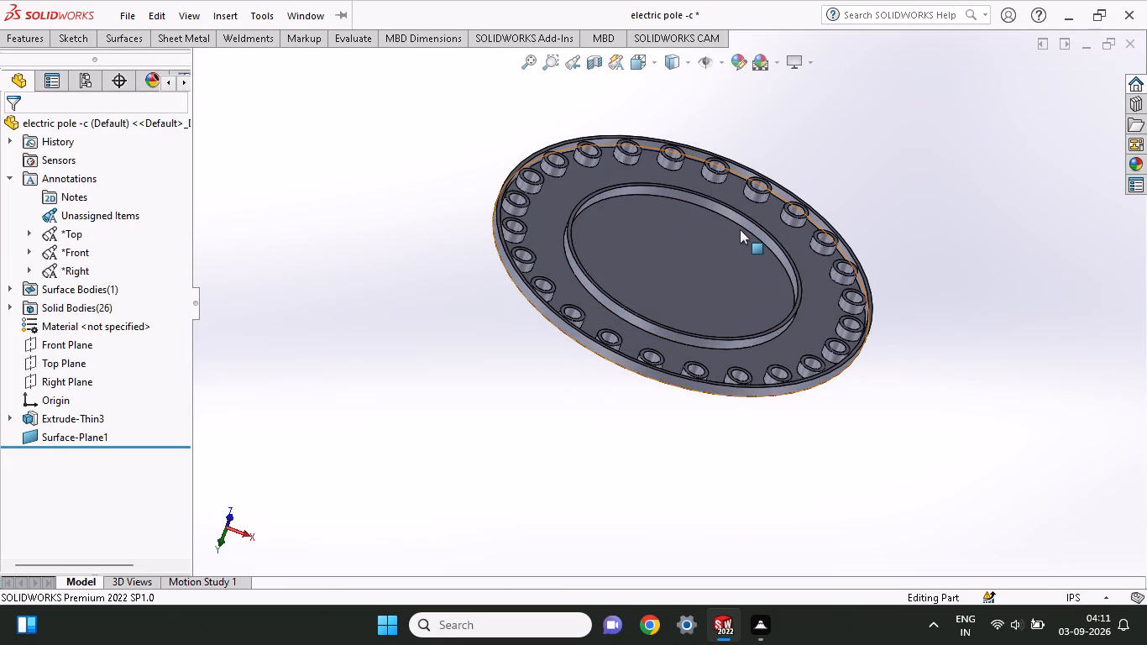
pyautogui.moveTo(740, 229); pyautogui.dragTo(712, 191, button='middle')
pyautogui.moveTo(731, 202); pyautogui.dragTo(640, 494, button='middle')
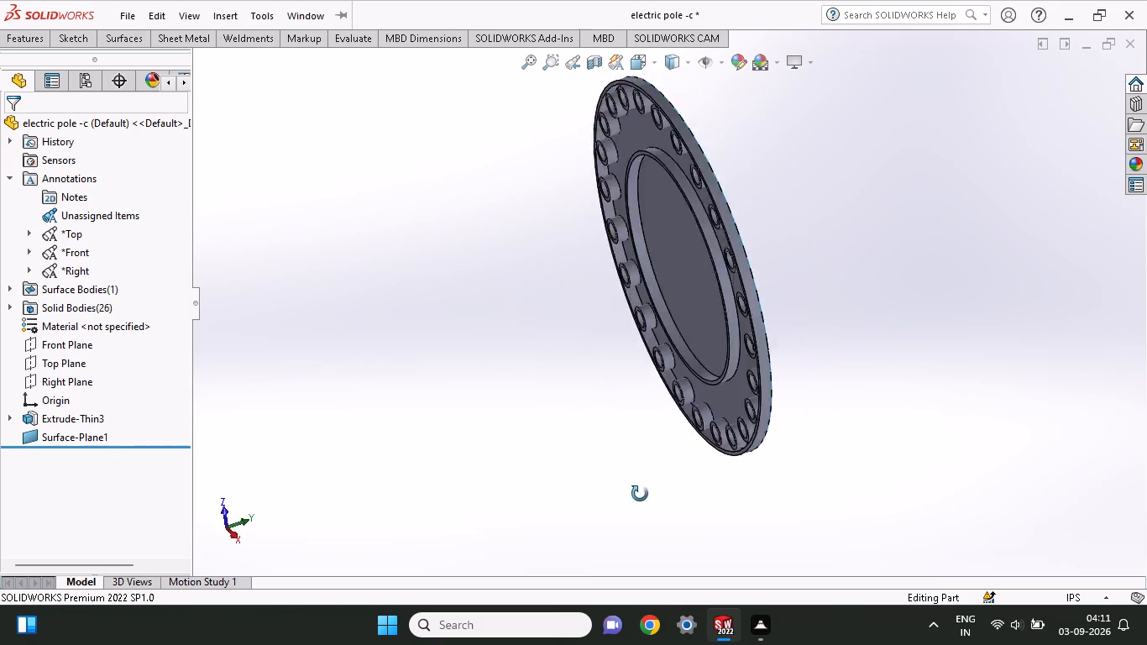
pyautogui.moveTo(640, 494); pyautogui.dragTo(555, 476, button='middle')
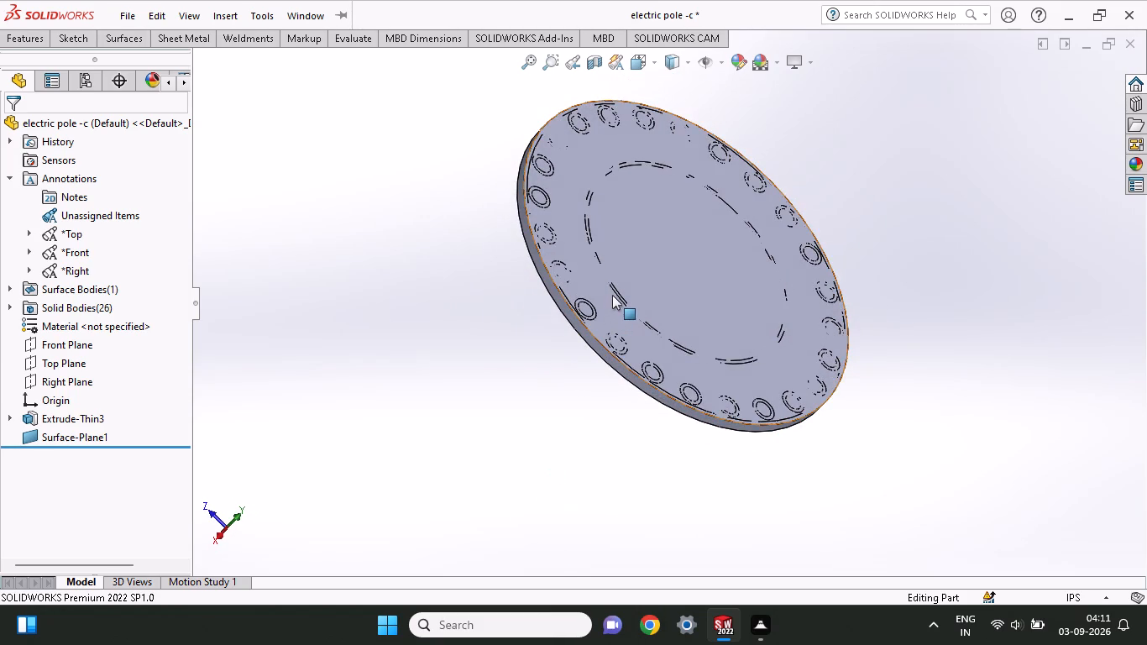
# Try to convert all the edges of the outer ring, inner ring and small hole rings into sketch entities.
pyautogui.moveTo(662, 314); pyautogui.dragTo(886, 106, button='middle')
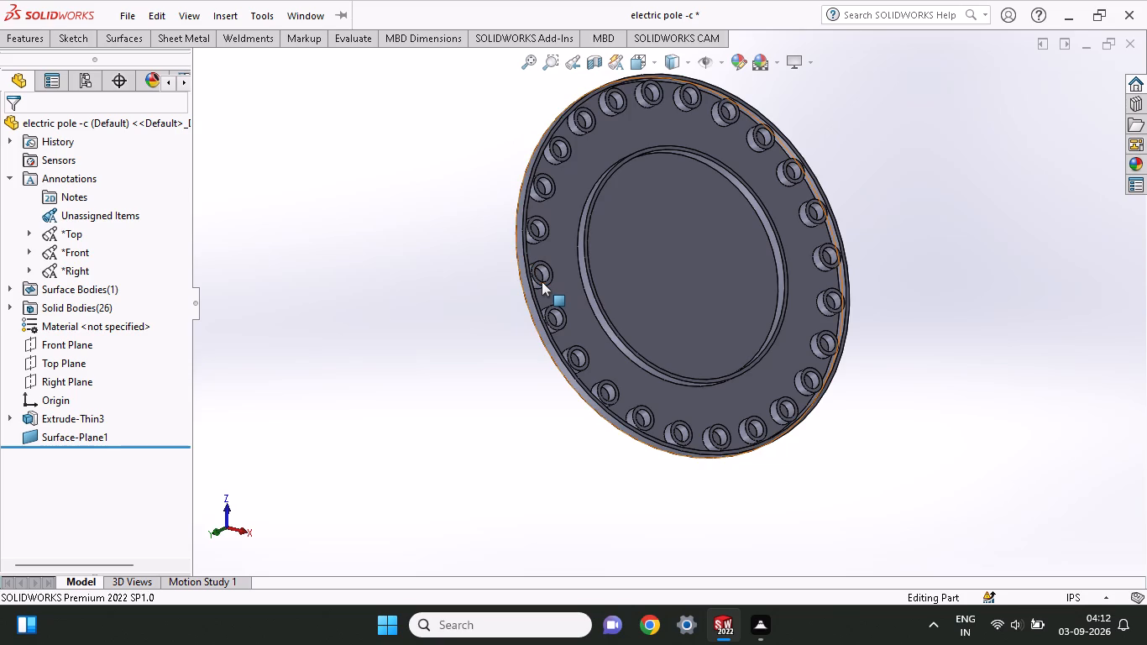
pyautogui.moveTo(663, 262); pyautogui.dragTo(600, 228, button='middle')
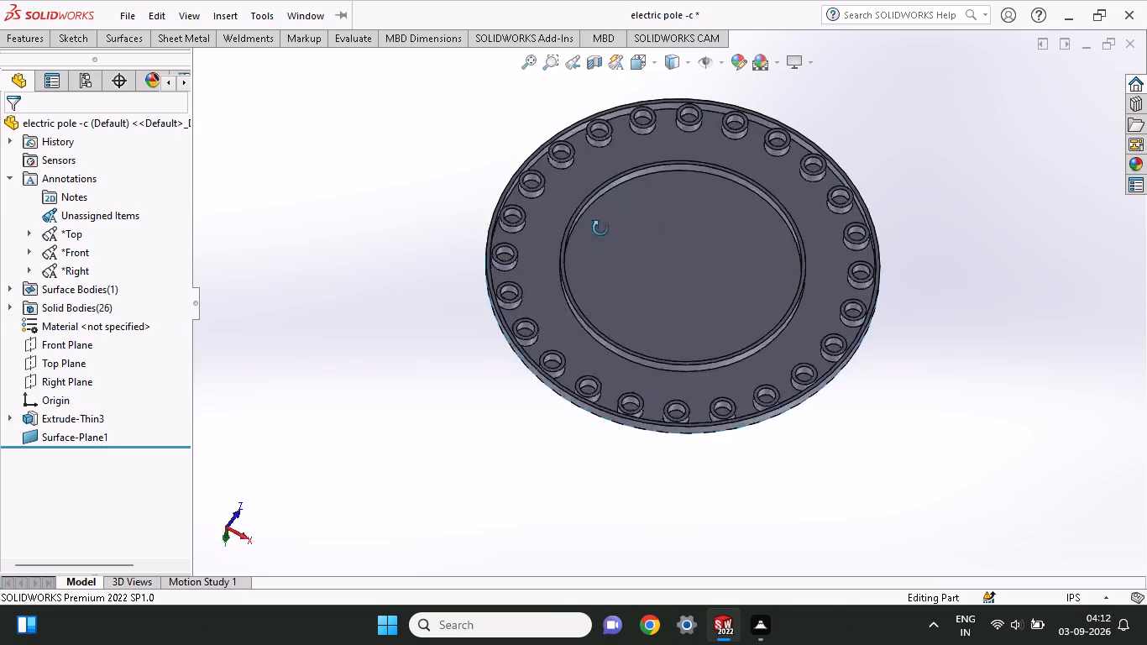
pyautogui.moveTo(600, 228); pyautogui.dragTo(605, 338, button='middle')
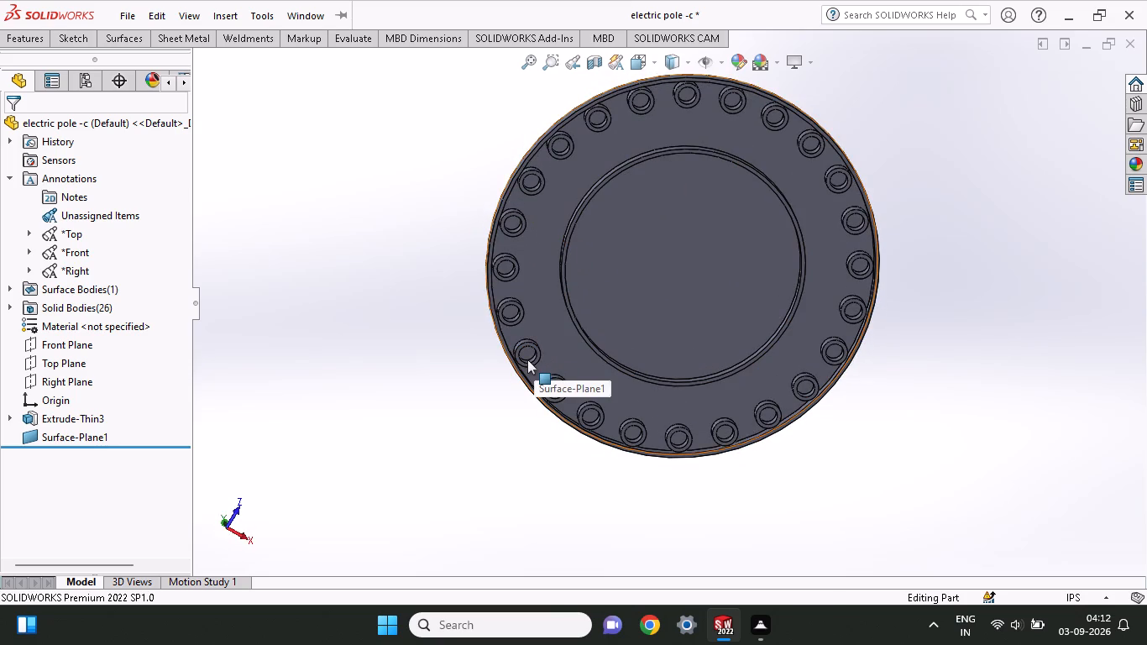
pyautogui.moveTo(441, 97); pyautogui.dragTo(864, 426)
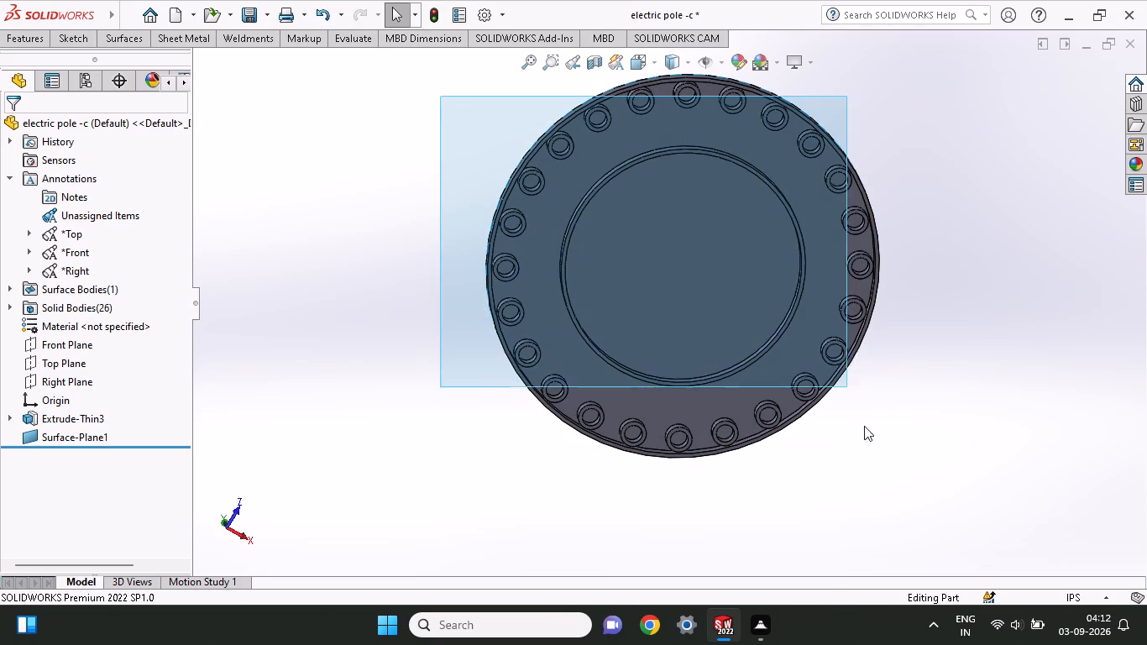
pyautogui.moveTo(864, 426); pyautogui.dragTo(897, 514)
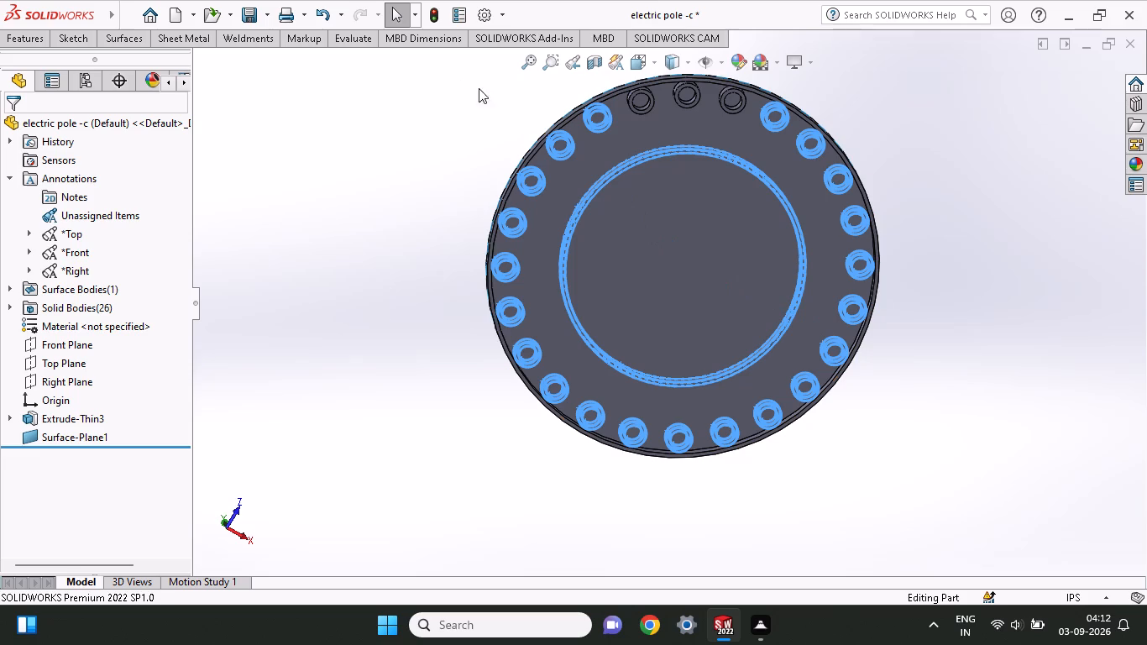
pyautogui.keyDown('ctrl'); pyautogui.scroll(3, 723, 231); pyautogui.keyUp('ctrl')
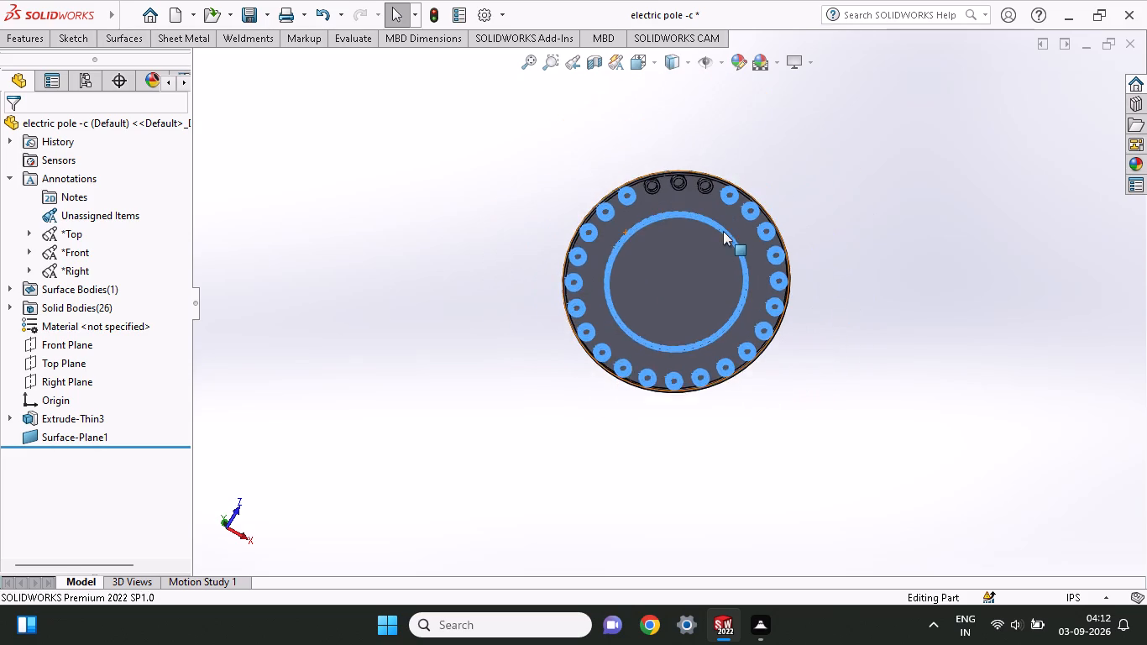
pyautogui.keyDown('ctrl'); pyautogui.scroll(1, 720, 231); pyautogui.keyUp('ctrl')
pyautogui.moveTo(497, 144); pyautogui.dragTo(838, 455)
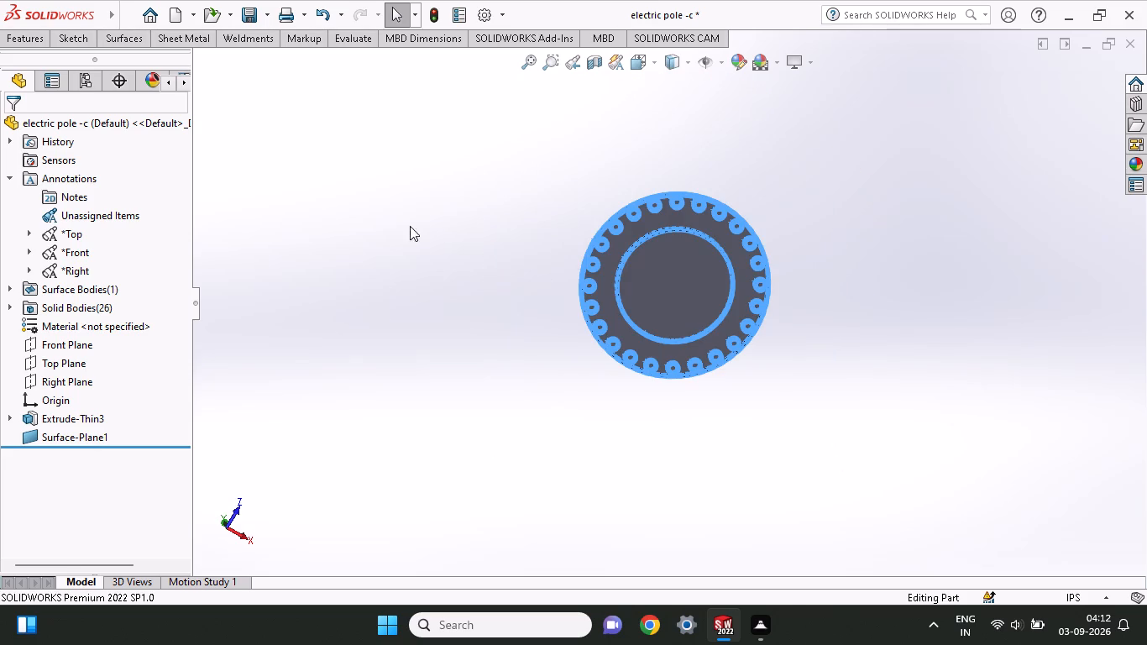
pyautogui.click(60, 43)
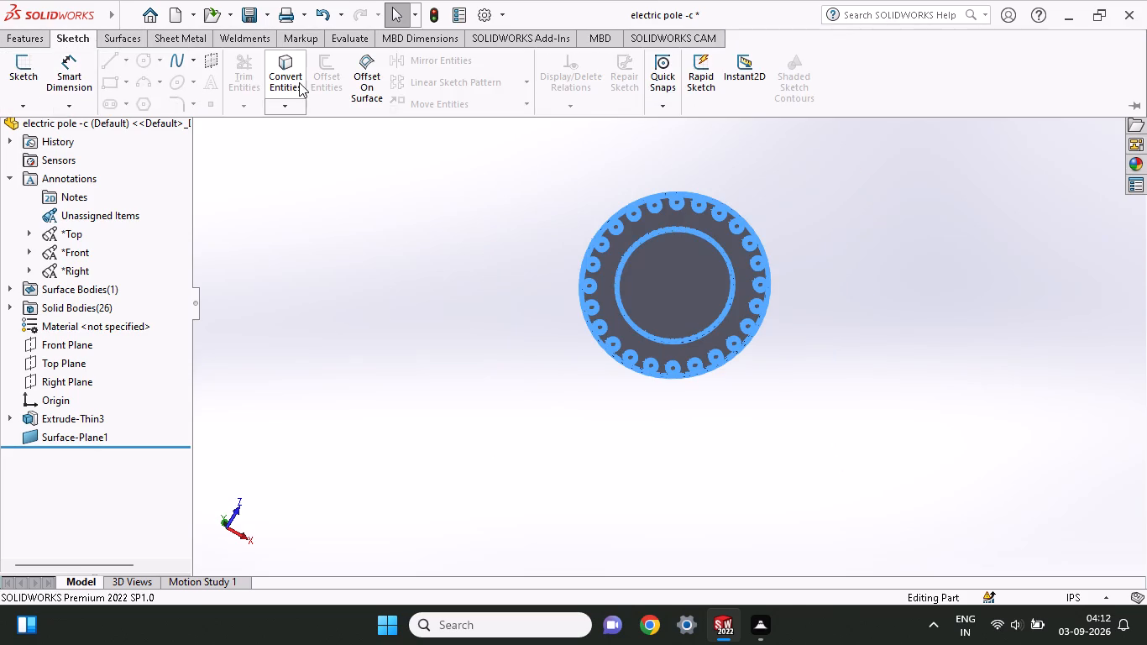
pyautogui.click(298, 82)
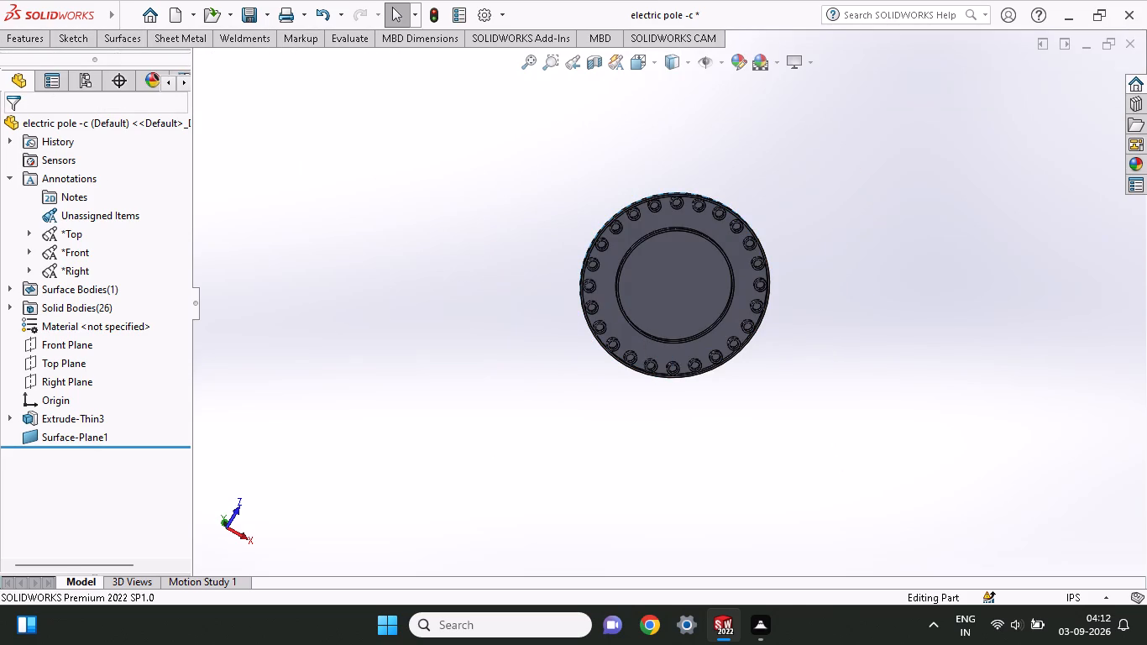
# Start an extruded boss and open its new sketch on the planar surface.
pyautogui.click(24, 41)
pyautogui.click(249, 75)
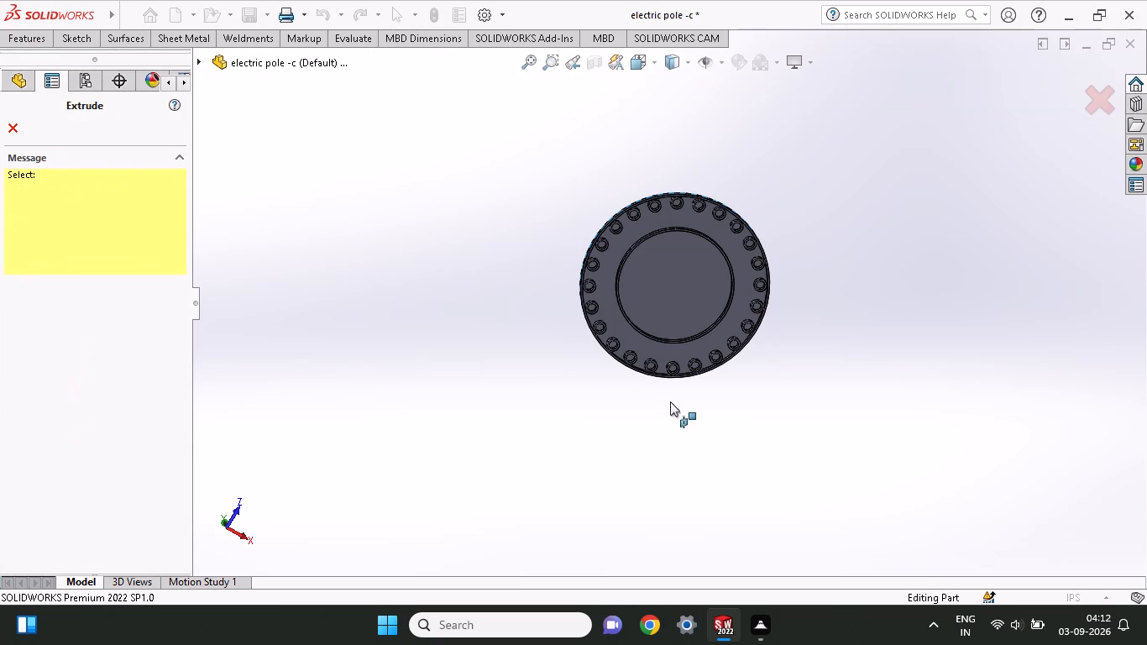
pyautogui.click(652, 366)
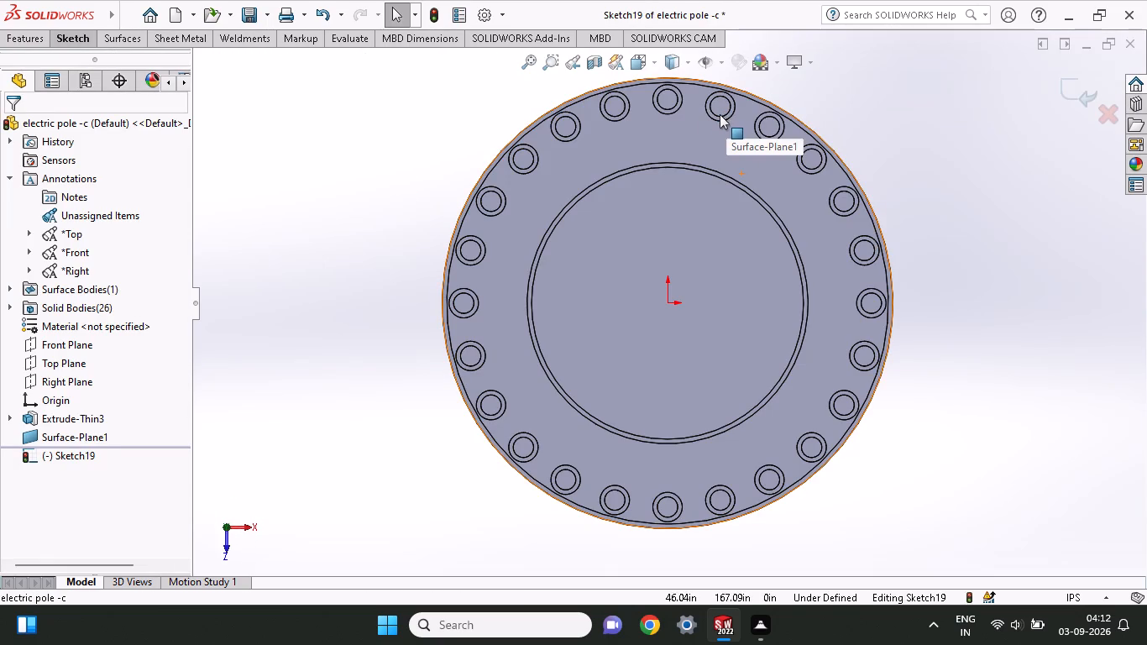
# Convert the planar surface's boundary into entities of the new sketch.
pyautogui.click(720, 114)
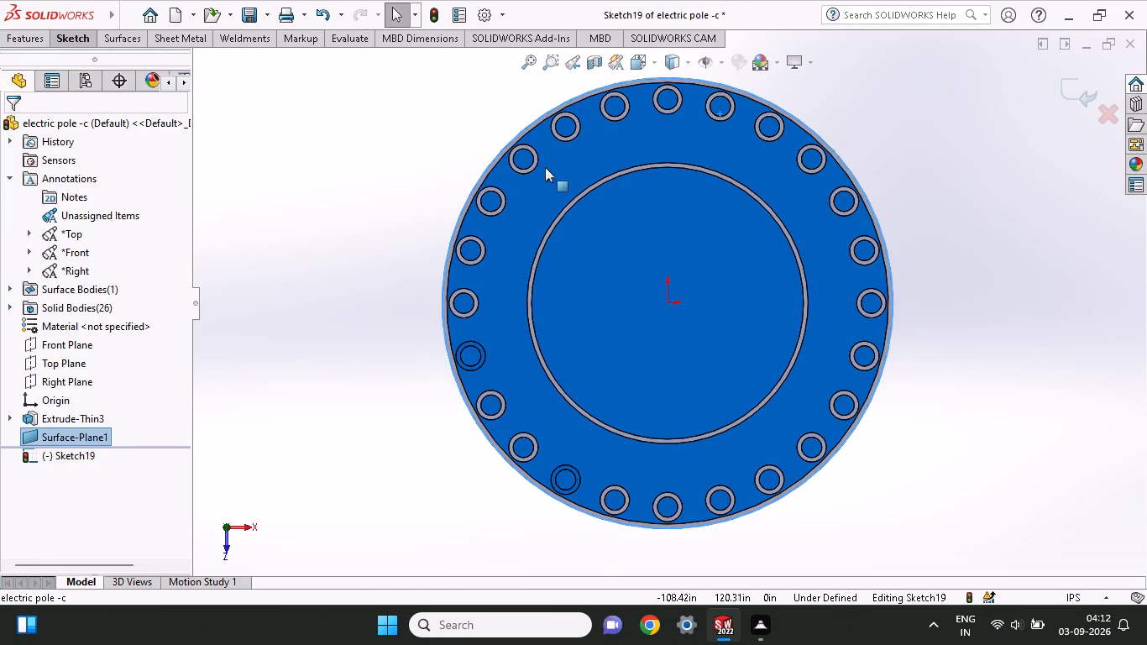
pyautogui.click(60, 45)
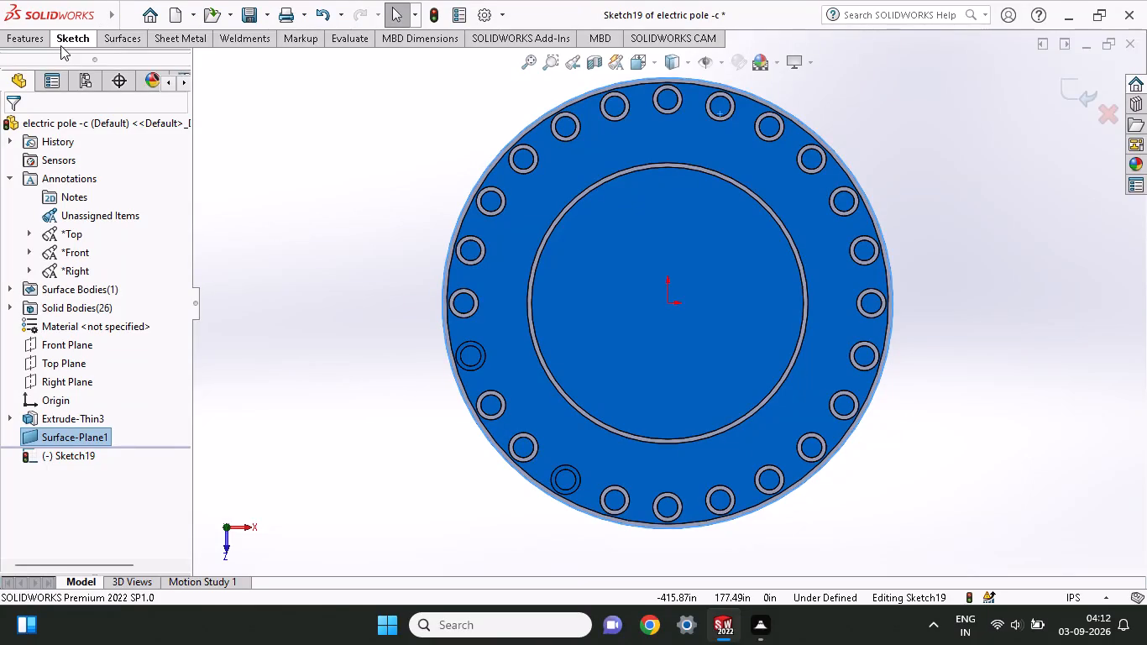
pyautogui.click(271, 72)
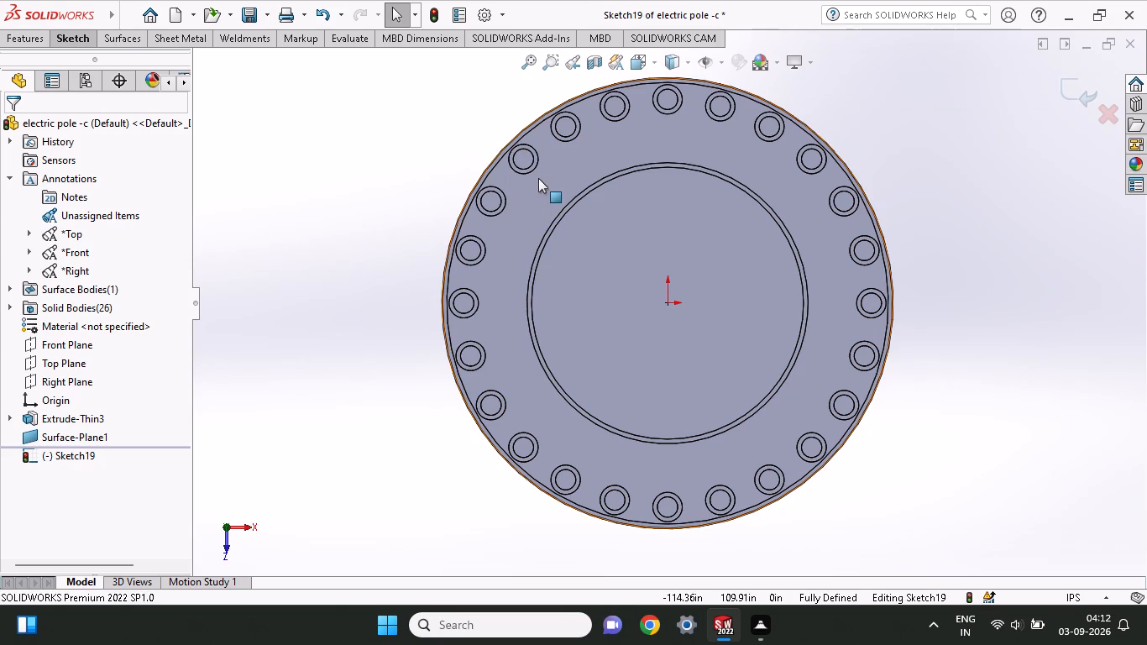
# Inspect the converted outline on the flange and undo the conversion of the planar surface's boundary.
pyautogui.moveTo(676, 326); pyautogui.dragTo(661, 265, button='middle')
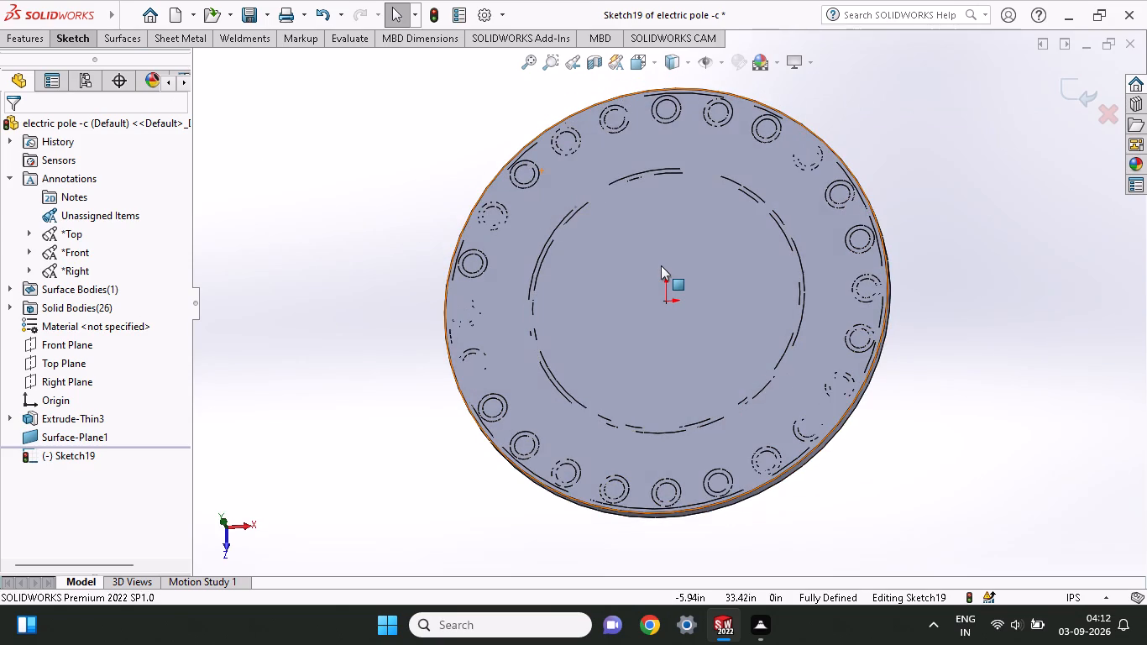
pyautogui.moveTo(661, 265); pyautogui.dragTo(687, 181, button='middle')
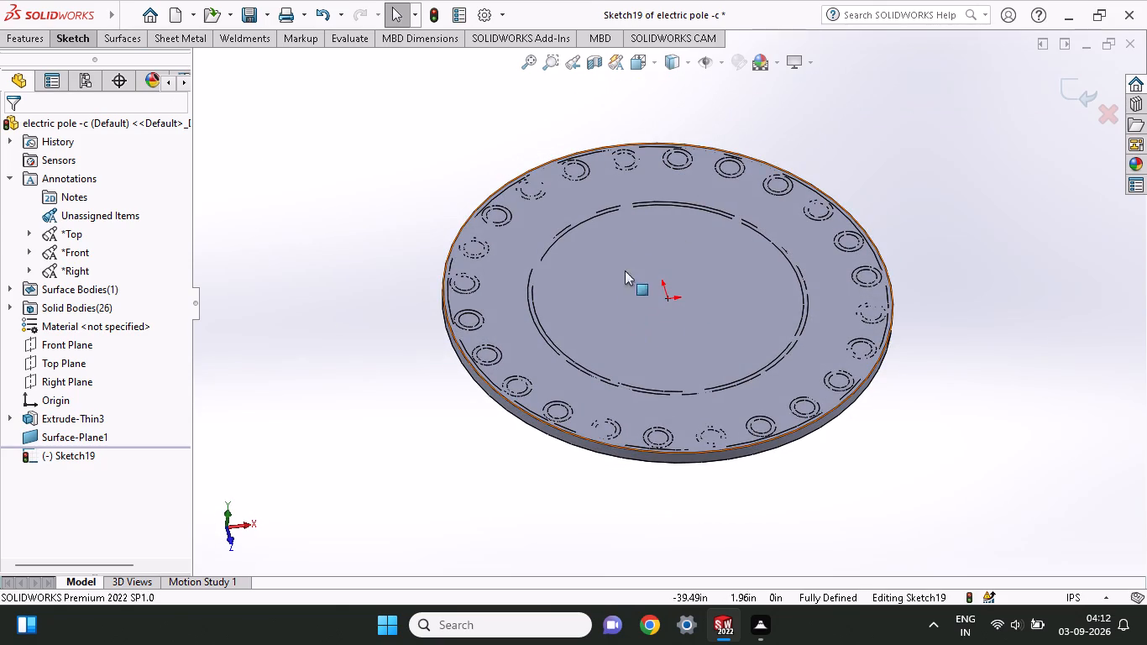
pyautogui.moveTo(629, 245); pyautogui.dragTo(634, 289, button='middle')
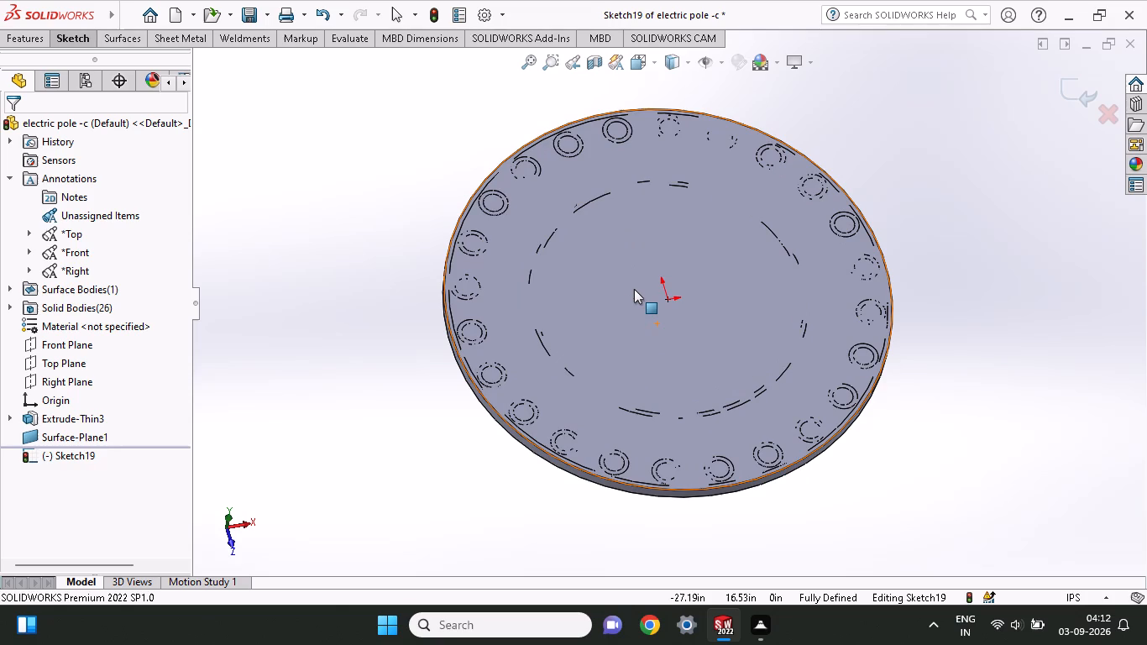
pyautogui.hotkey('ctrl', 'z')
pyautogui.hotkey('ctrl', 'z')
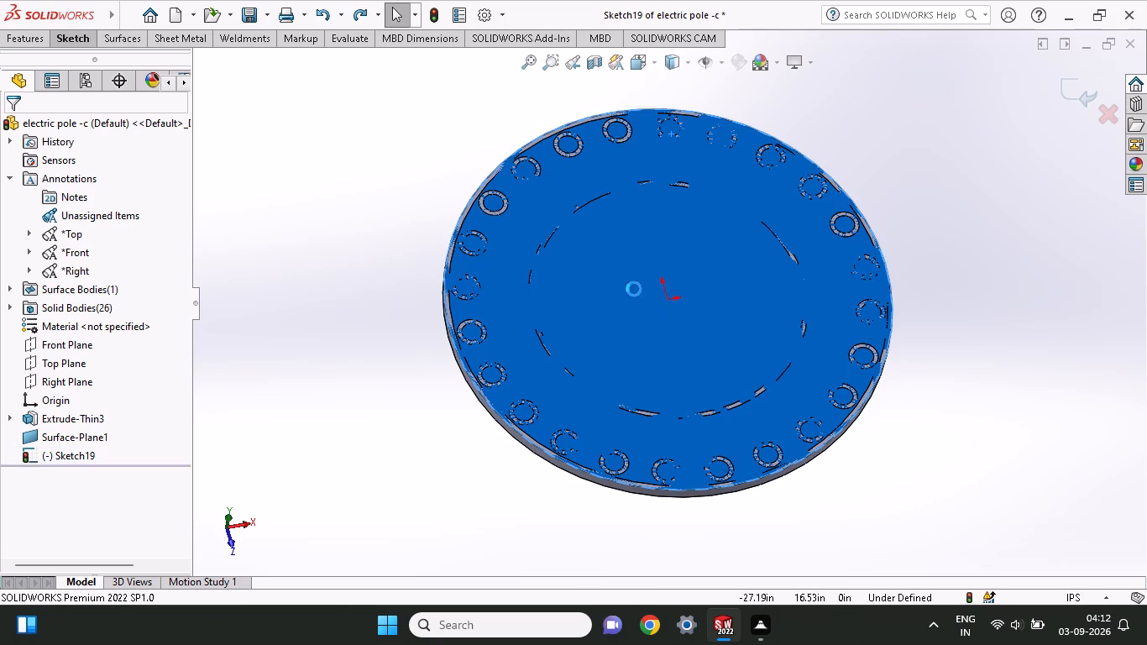
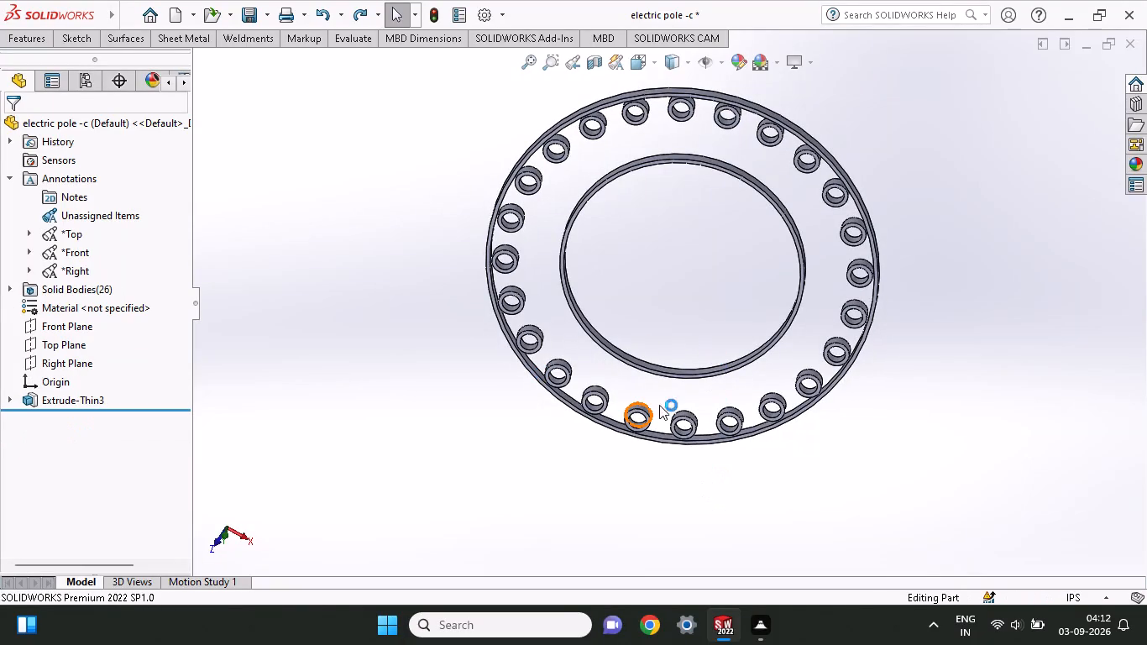
# Undo the thin-feature extrusion of the flange and return to its underlying sketch.
pyautogui.moveTo(660, 395); pyautogui.dragTo(643, 194, button='middle')
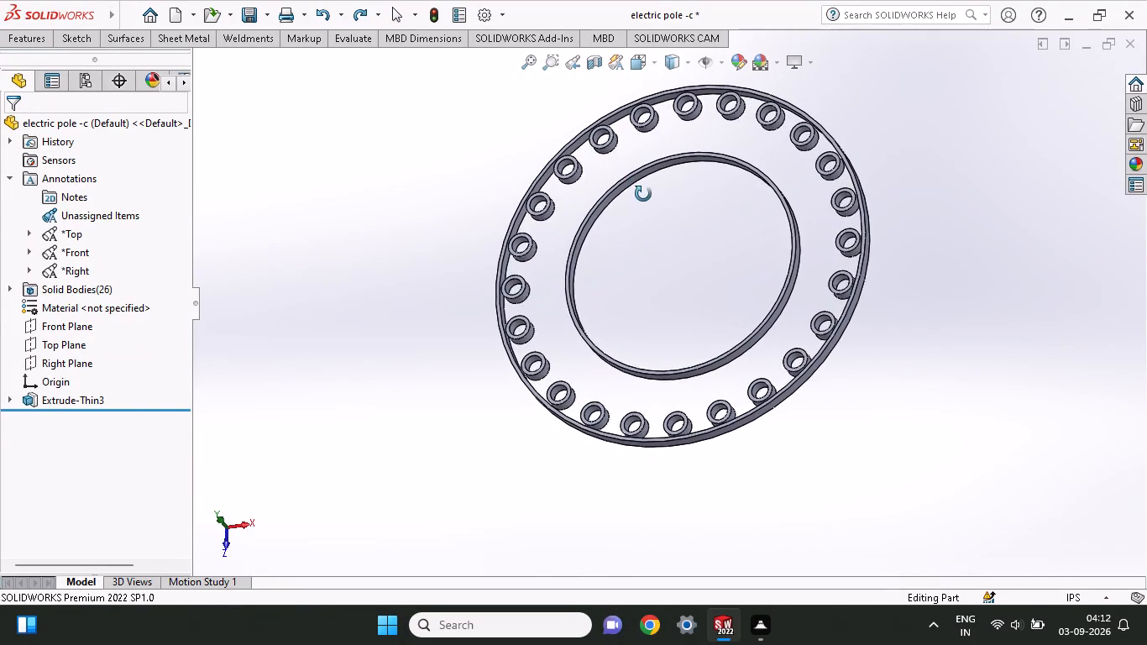
pyautogui.moveTo(643, 194); pyautogui.dragTo(643, 196, button='middle')
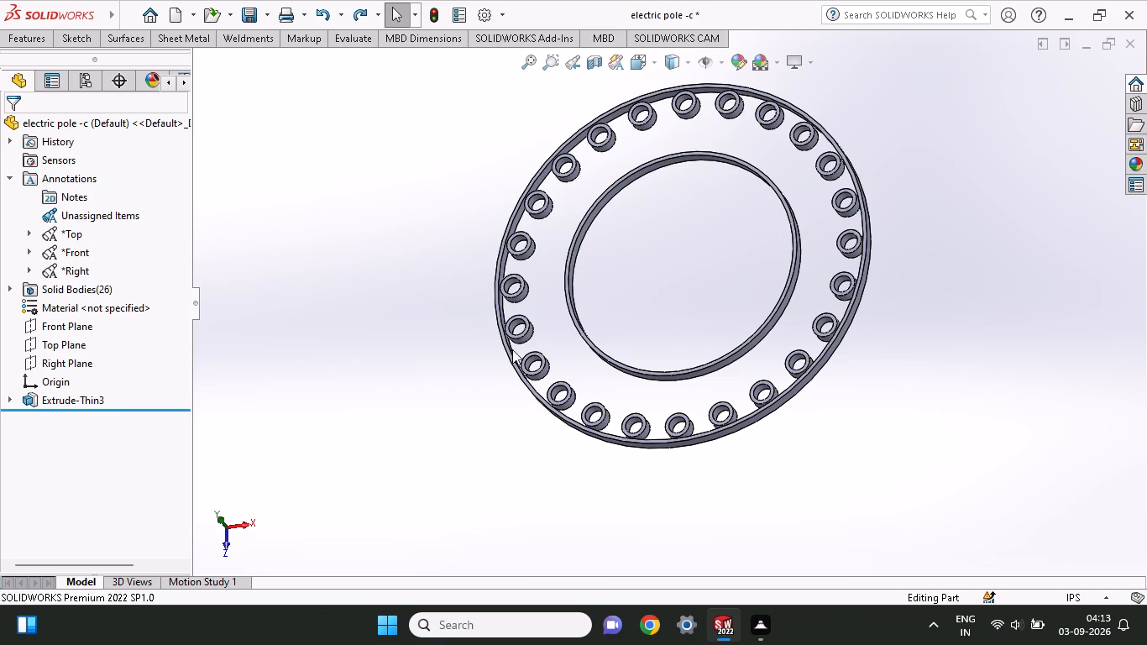
pyautogui.click(4, 40)
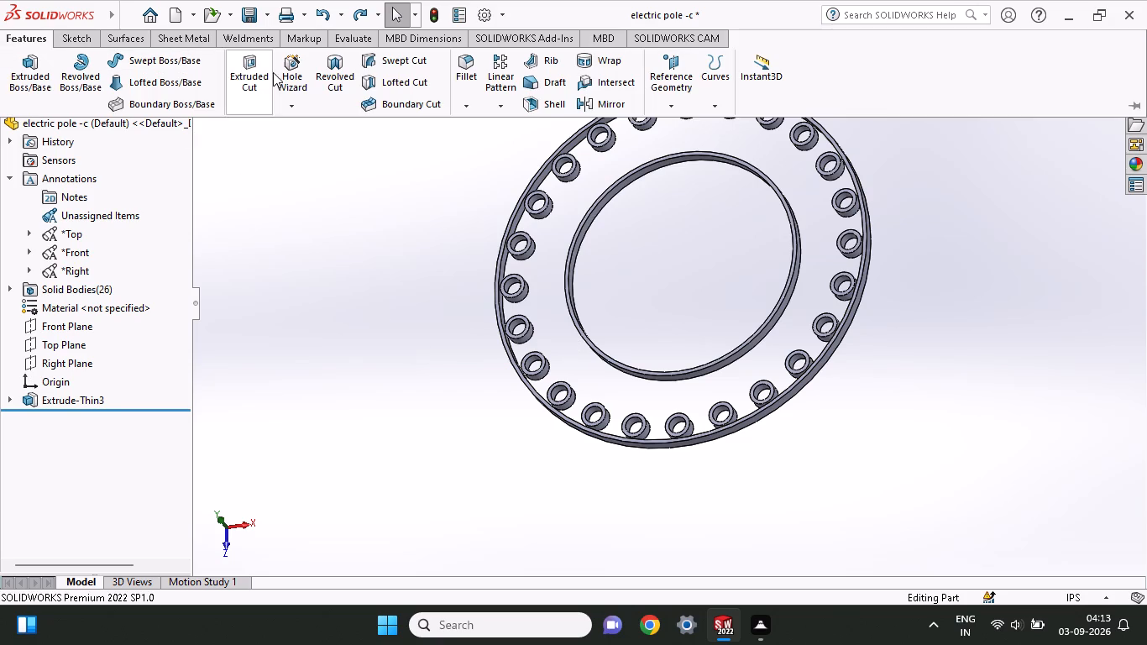
pyautogui.moveTo(738, 452); pyautogui.dragTo(663, 331, button='middle')
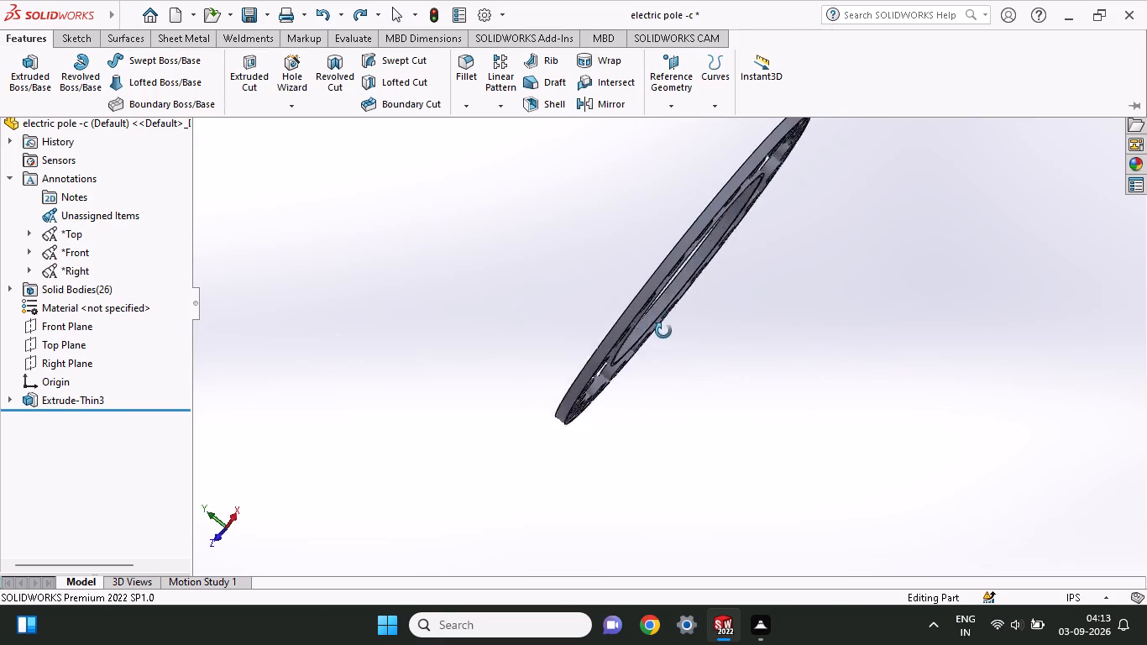
pyautogui.moveTo(663, 331); pyautogui.dragTo(601, 239, button='middle')
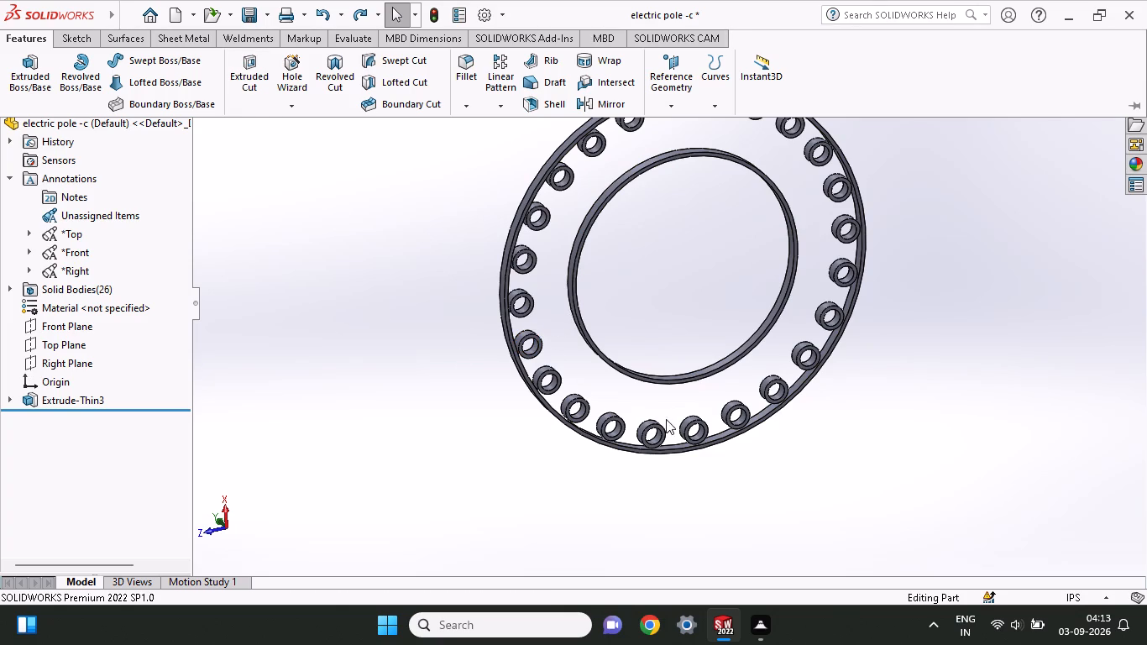
pyautogui.moveTo(634, 354); pyautogui.dragTo(736, 526, button='middle')
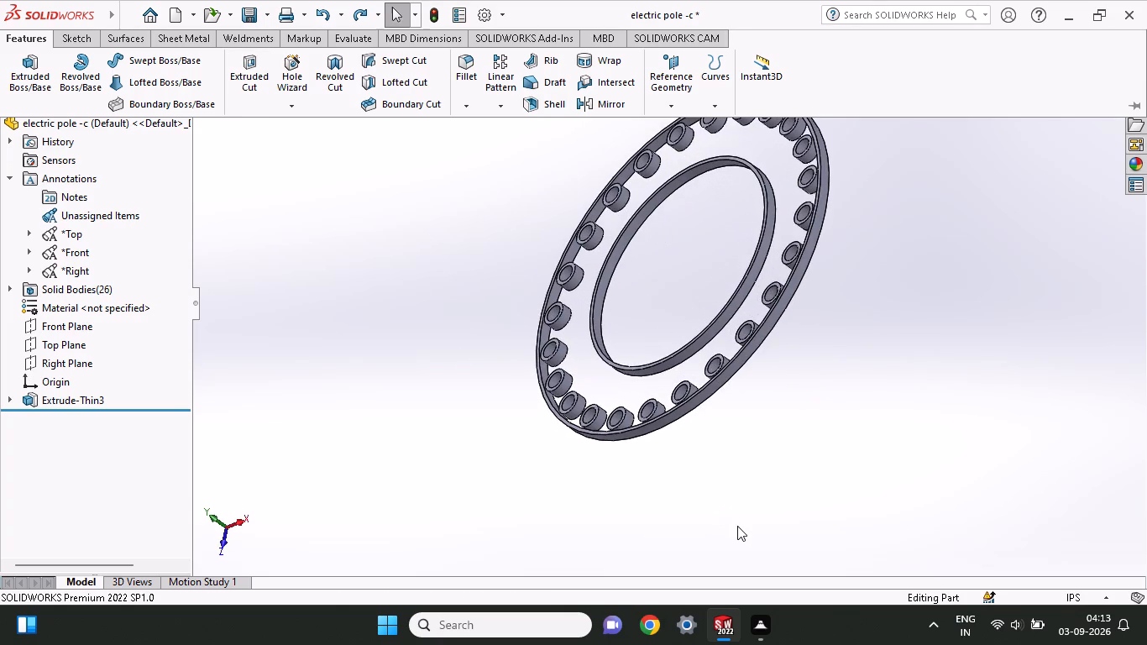
pyautogui.hotkey('ctrl', 'z')
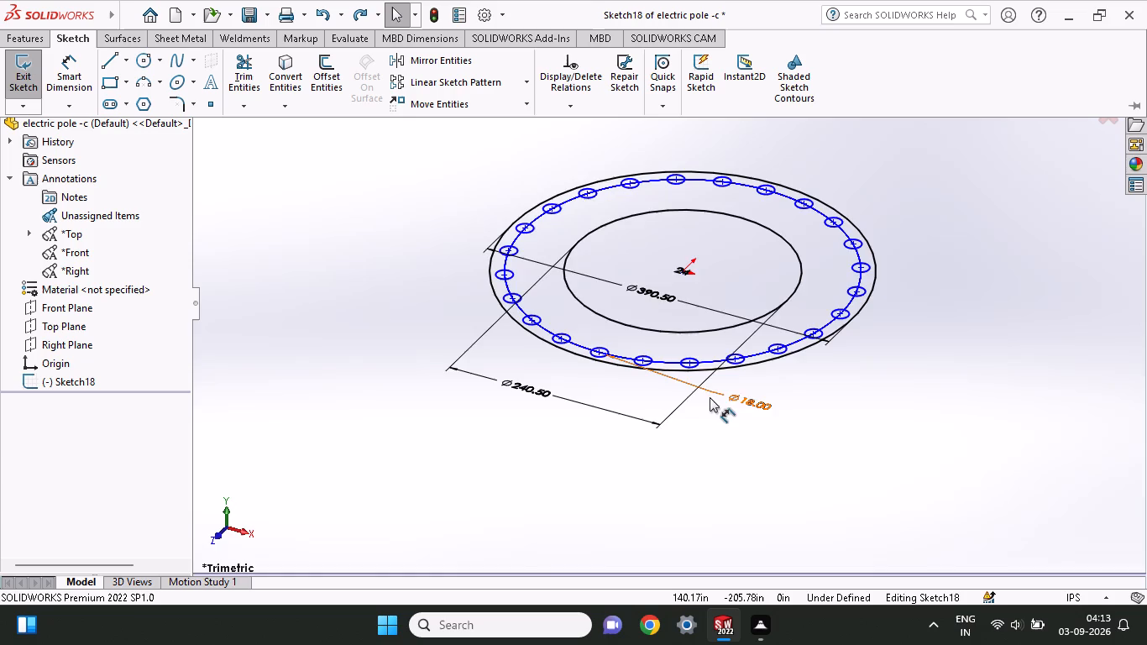
# Undo the sketch edits back past the circular hole pattern and small hole circle, keeping the ring and its two construction circles.
pyautogui.hotkey('ctrl', 'z')
pyautogui.hotkey('ctrl', 'z')
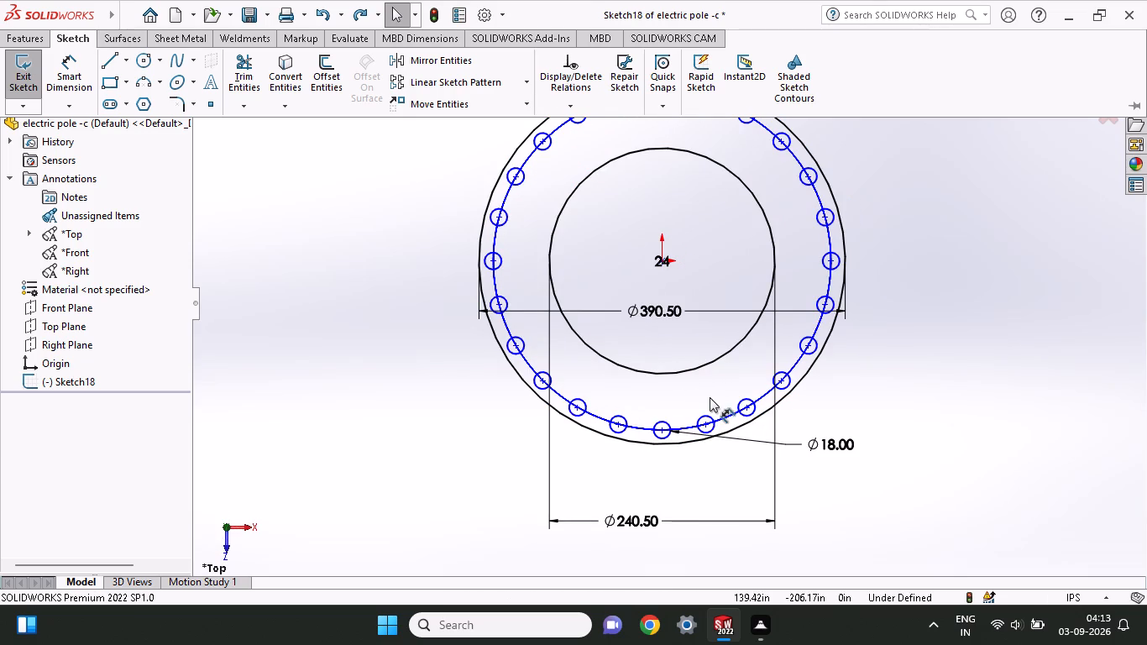
pyautogui.hotkey('ctrl', 'z')
pyautogui.hotkey('ctrl', 'z')
pyautogui.hotkey('ctrl', 'z')
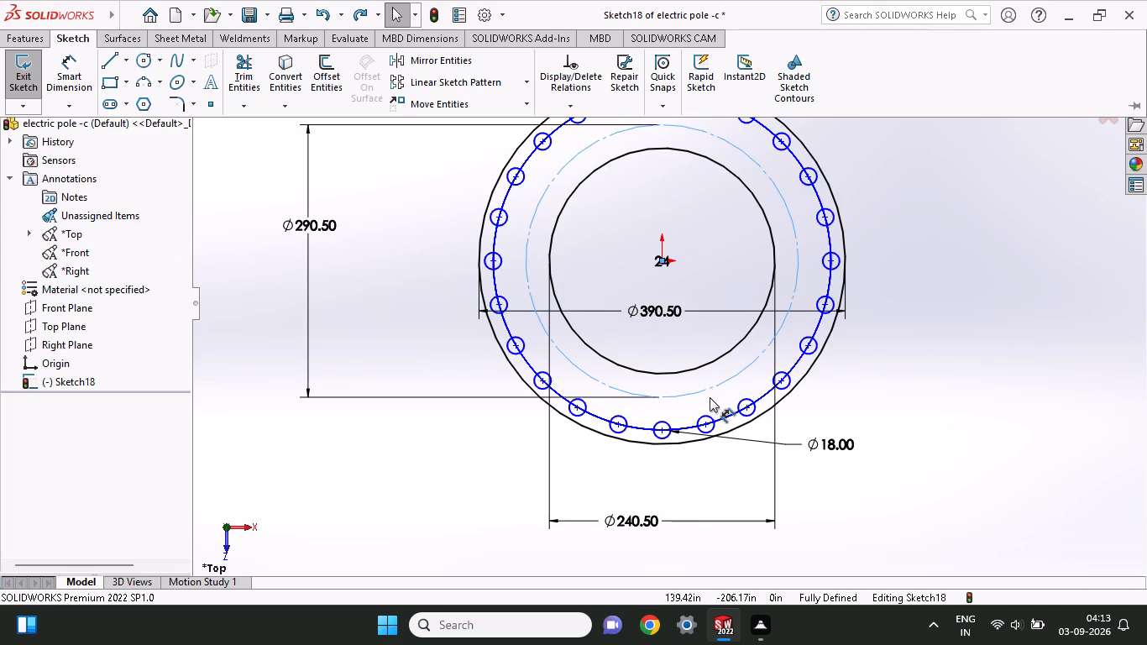
pyautogui.hotkey('ctrl', 'z')
pyautogui.hotkey('ctrl', 'z')
pyautogui.hotkey('ctrl', 'z')
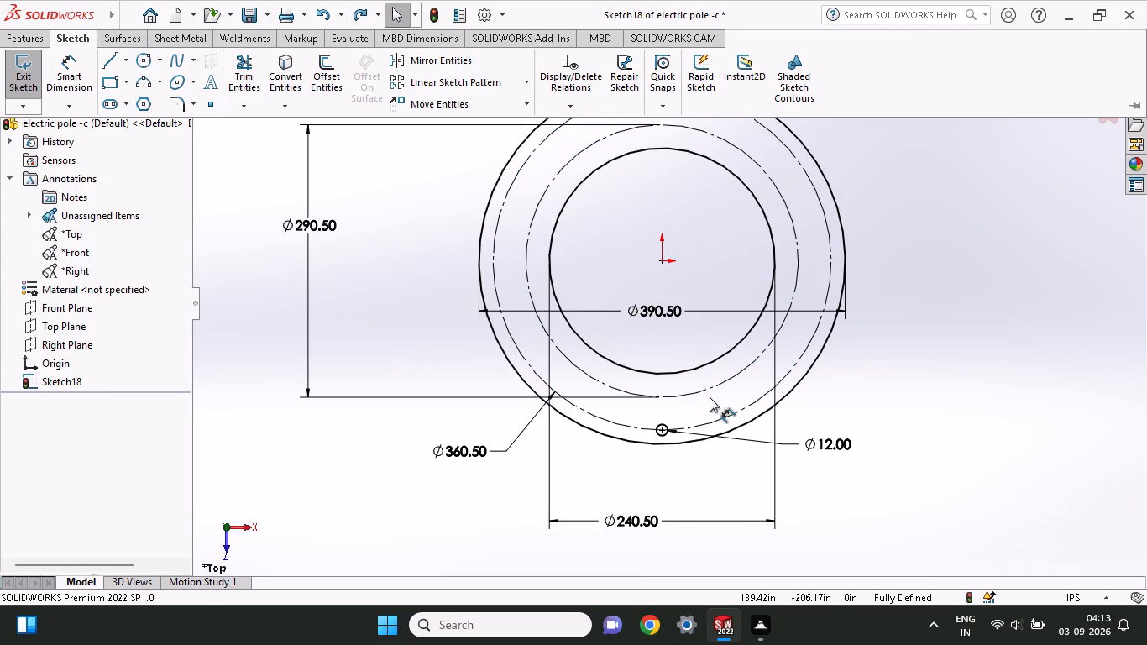
pyautogui.hotkey('ctrl', 'z')
pyautogui.hotkey('ctrl', 'z')
pyautogui.hotkey('ctrl', 'z')
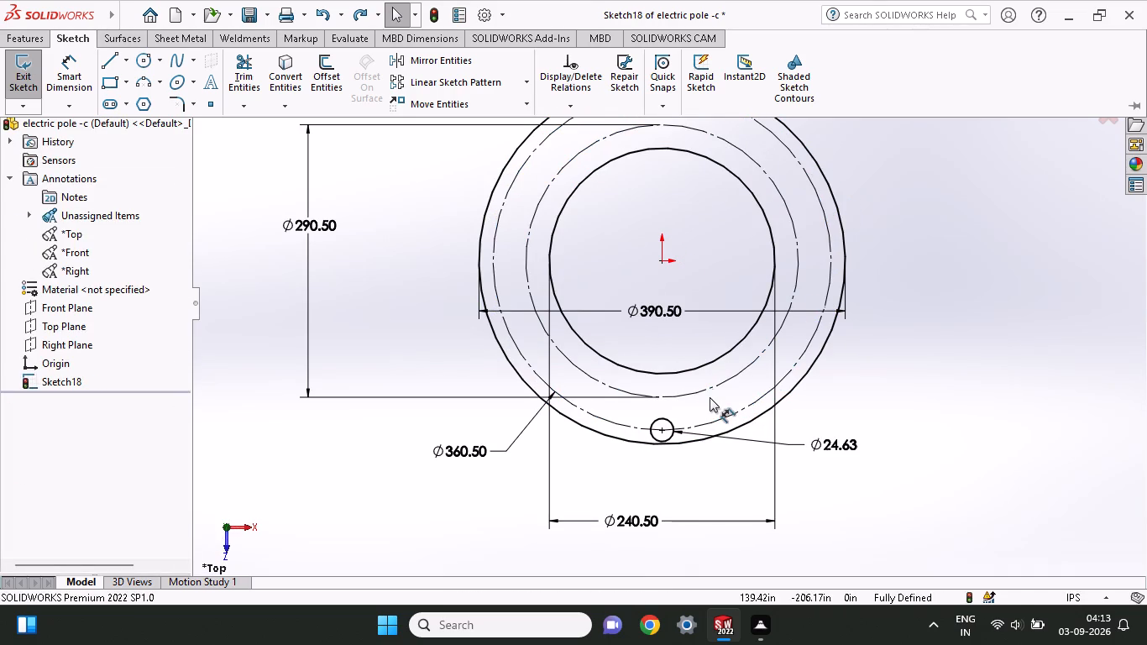
pyautogui.hotkey('ctrl', 'z')
pyautogui.hotkey('ctrl', 'z')
pyautogui.hotkey('ctrl', 'z')
pyautogui.hotkey('ctrl', 'z')
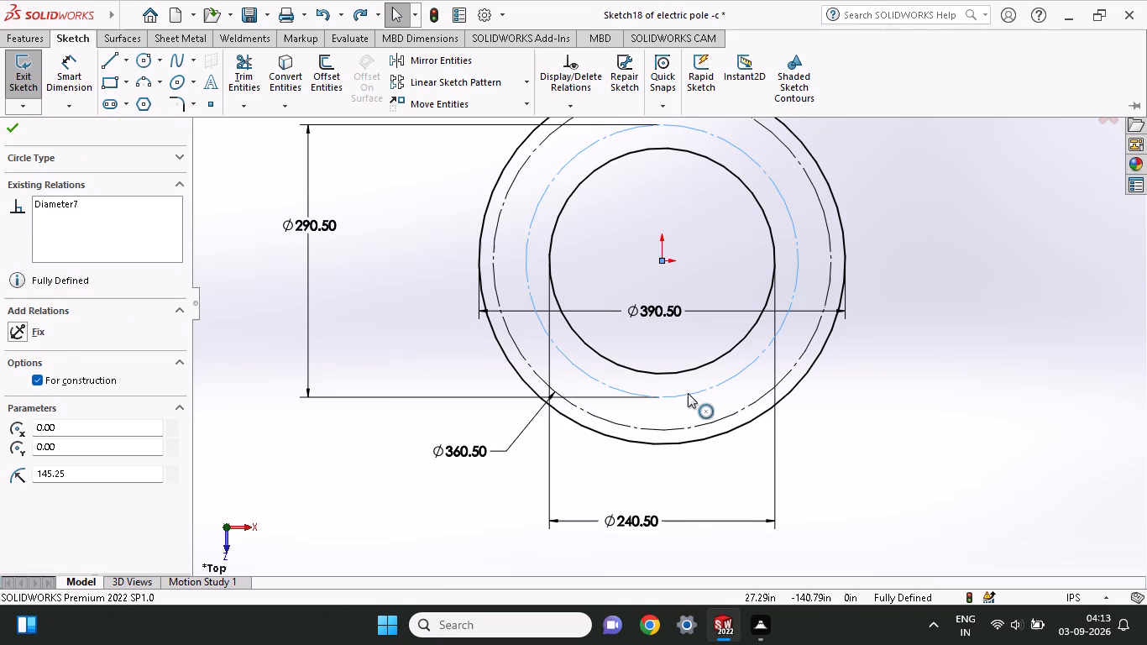
pyautogui.press('Escape')
# Delete the 290.50 and 360.50 in diameter construction circles from the ring sketch along with their dimensions.
pyautogui.click(688, 393)
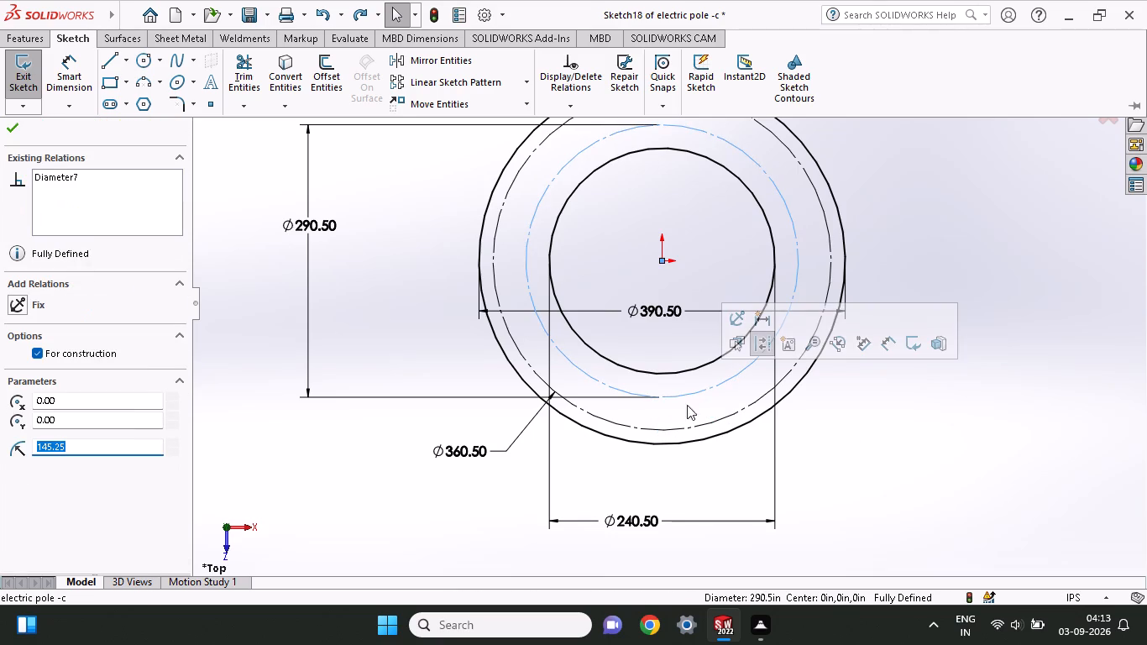
pyautogui.keyDown('shift'); pyautogui.click(695, 424); pyautogui.keyUp('shift')
pyautogui.rightClick(695, 425)
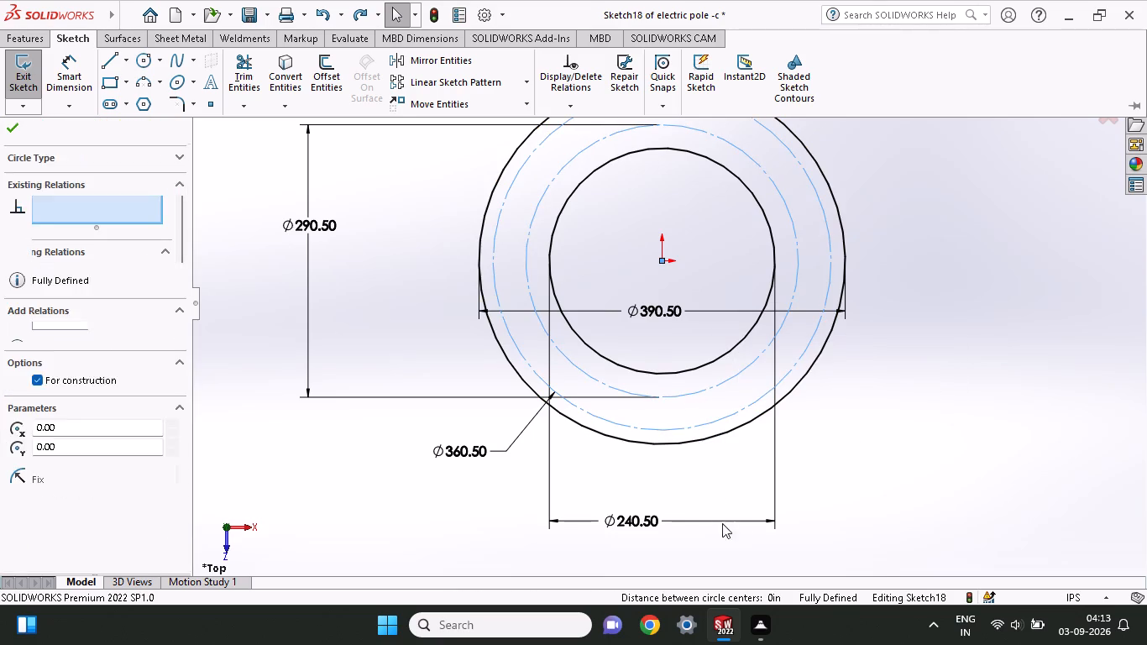
pyautogui.click(731, 565)
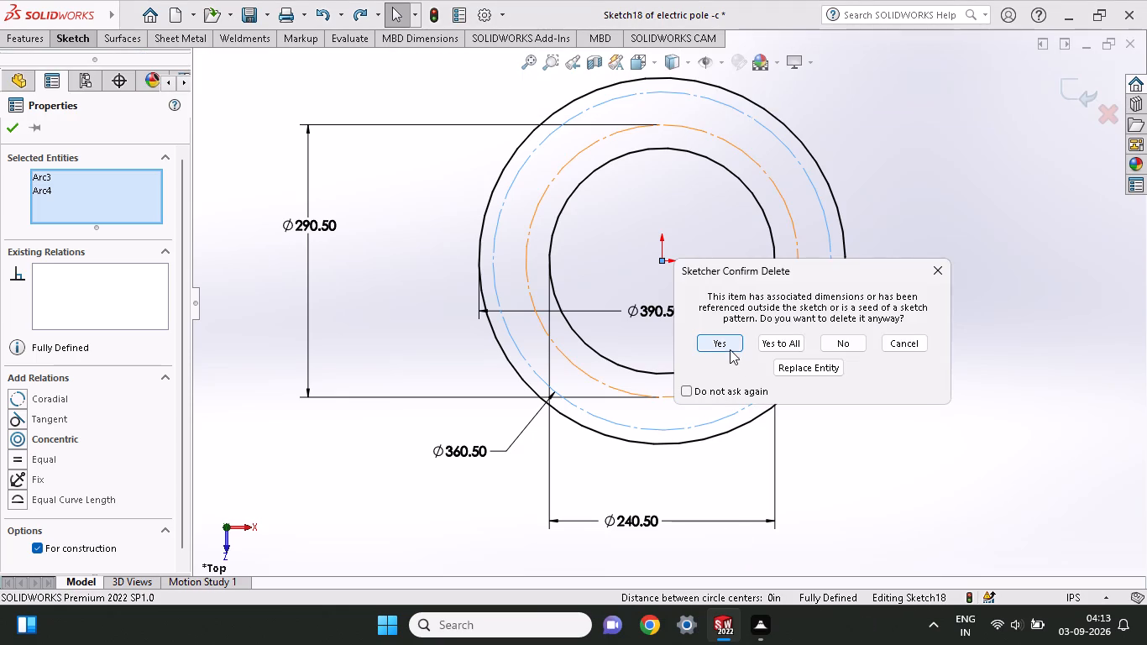
pyautogui.click(729, 345)
pyautogui.click(736, 345)
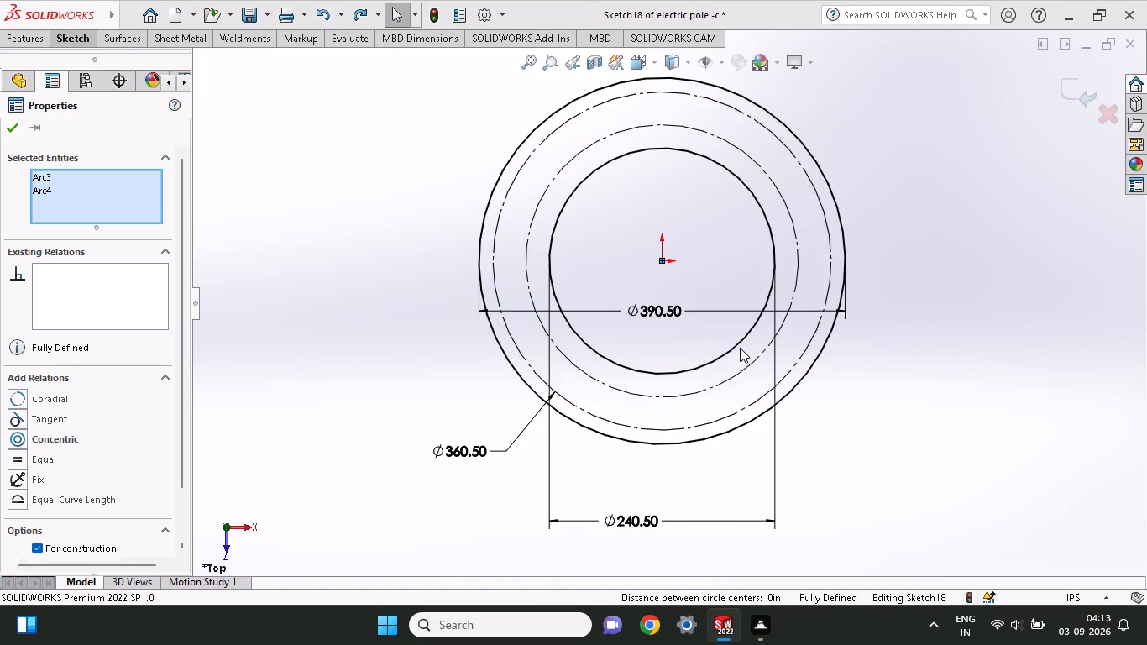
# Extrude the ring sketch as a solid, blind 12 in, with the thin feature option off.
pyautogui.click(11, 34)
pyautogui.click(21, 77)
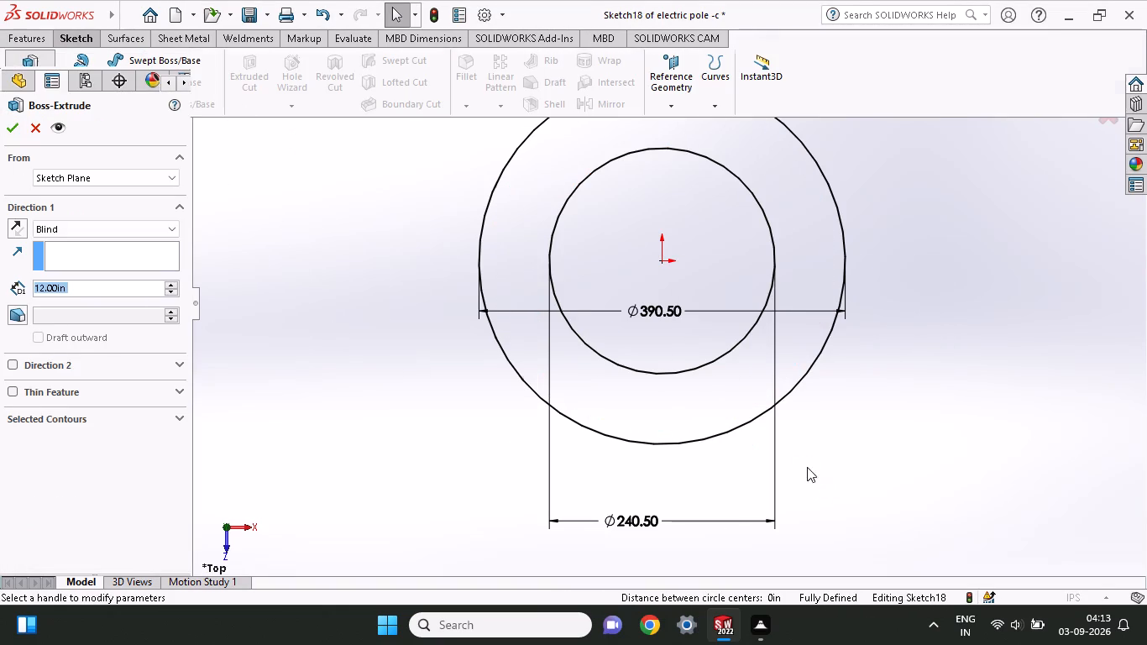
pyautogui.click(13, 396)
pyautogui.click(16, 394)
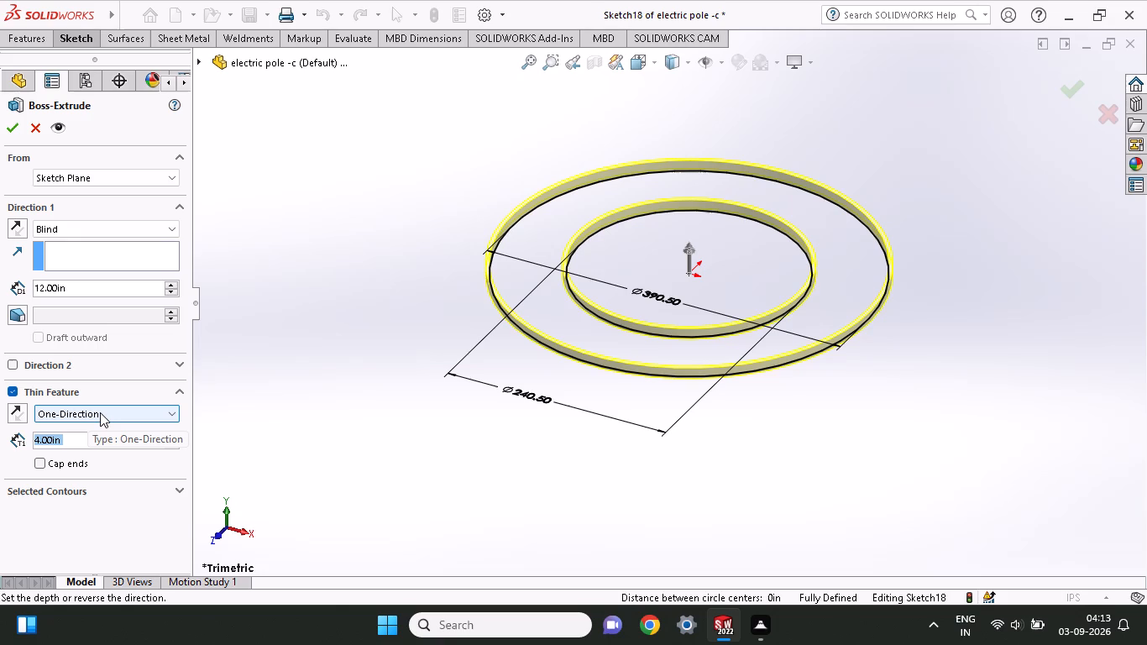
pyautogui.click(9, 393)
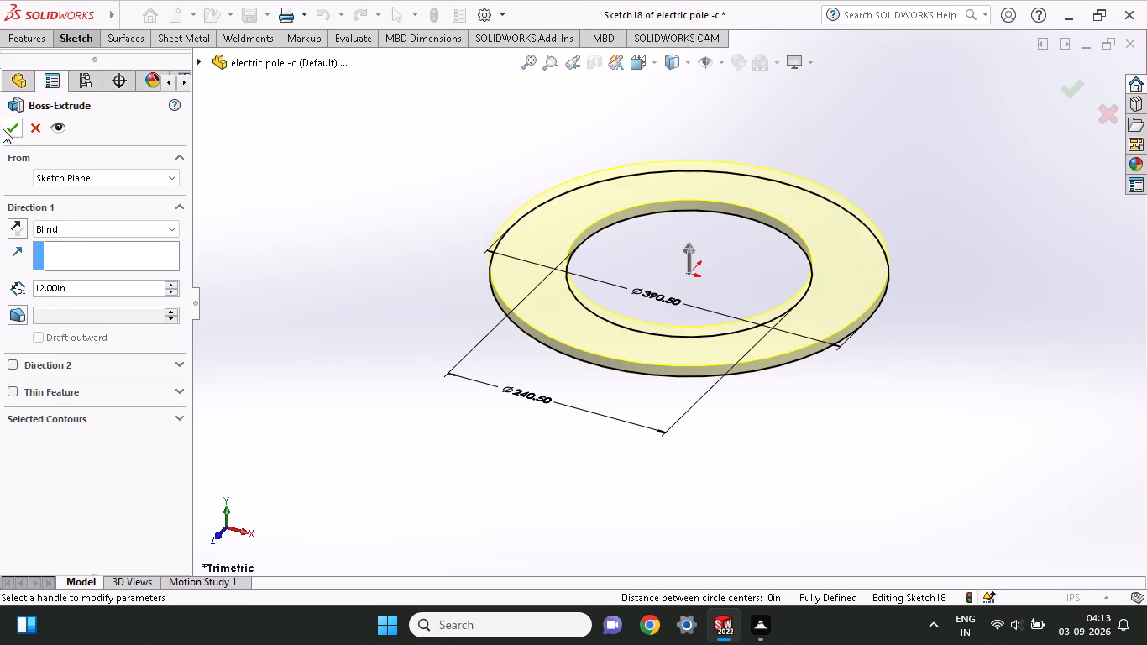
pyautogui.click(3, 128)
# Sketch a circle of about 175 in radius centred on the origin on the ring's top face.
pyautogui.moveTo(619, 292); pyautogui.dragTo(629, 383, button='middle')
pyautogui.click(615, 380)
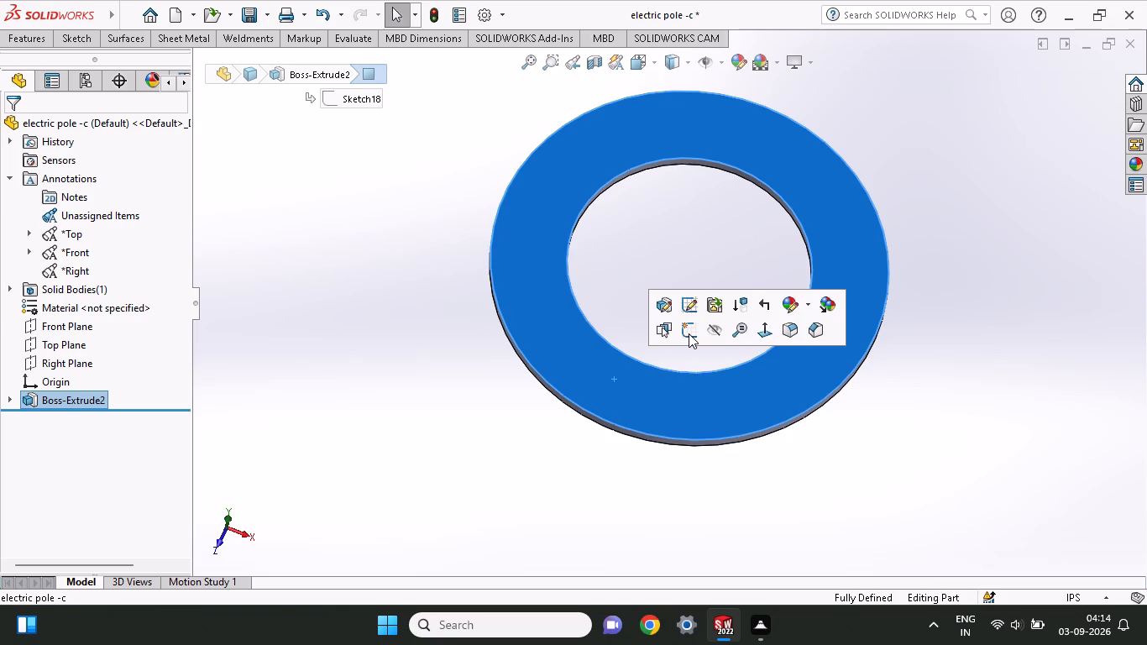
pyautogui.click(689, 333)
pyautogui.click(69, 34)
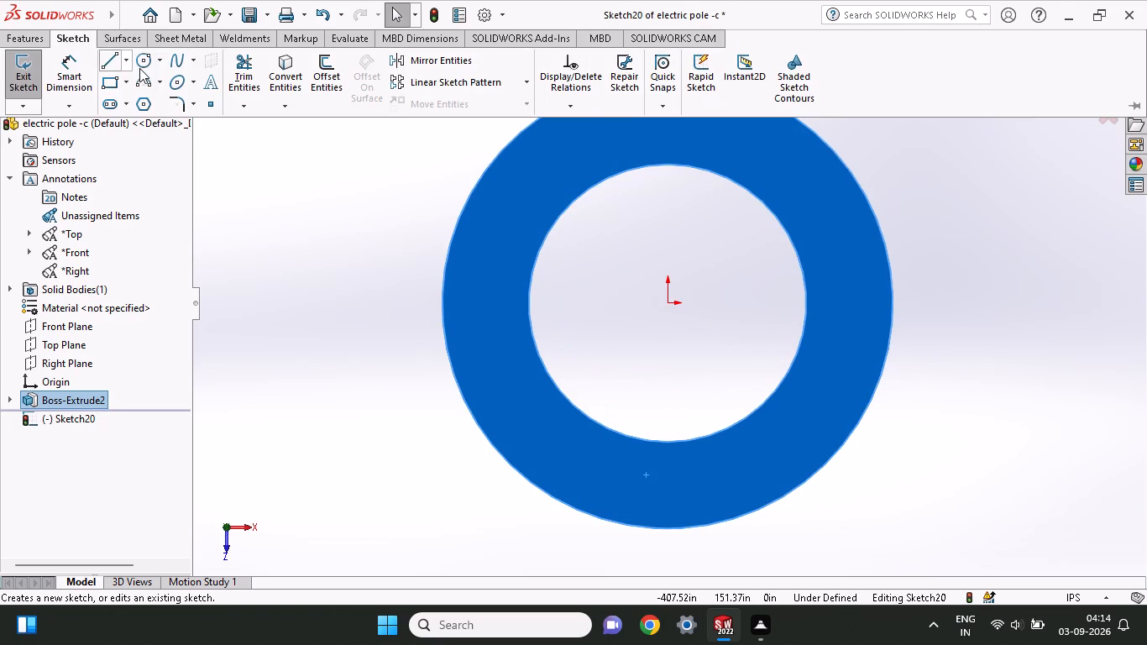
pyautogui.click(139, 68)
pyautogui.click(668, 304)
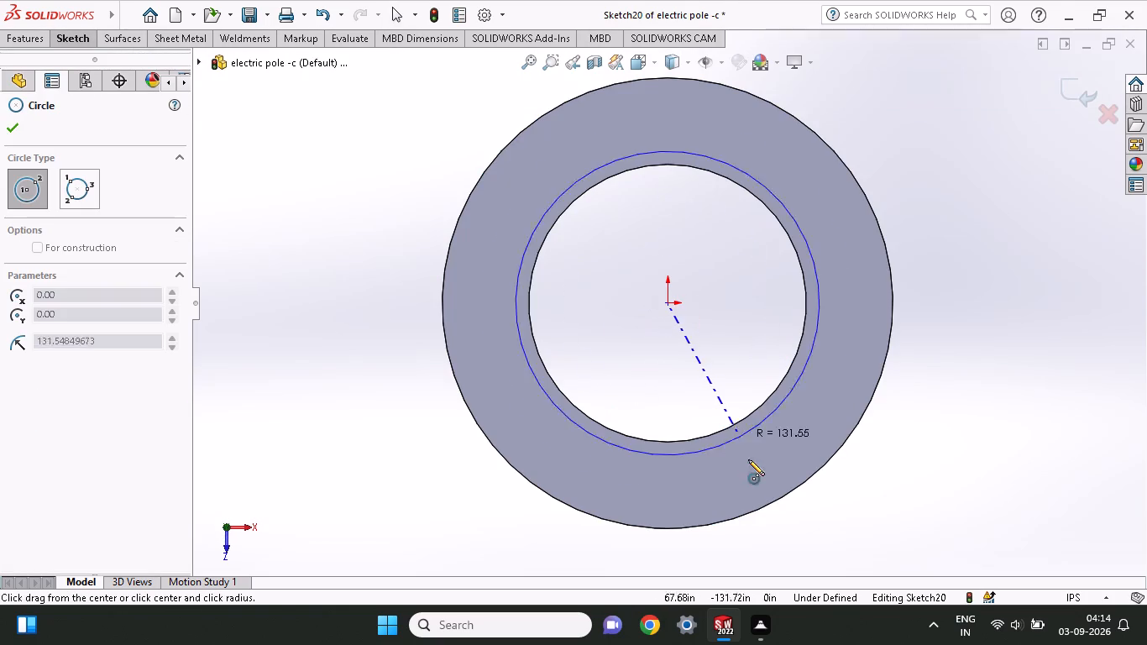
pyautogui.click(757, 484)
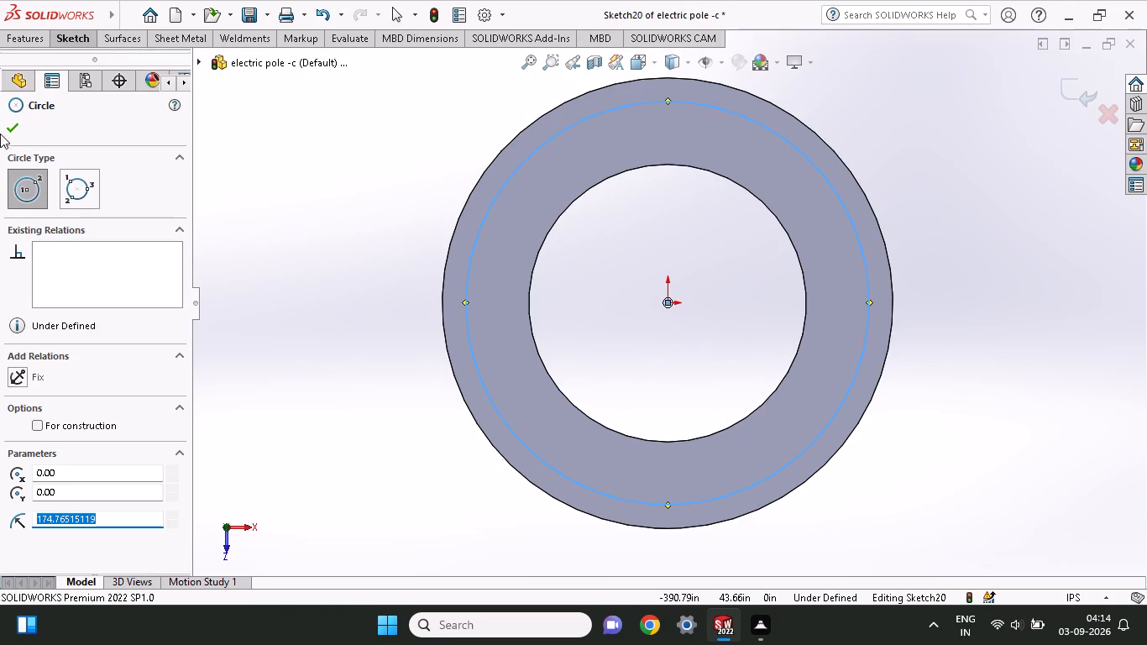
# Dimension the new circle's diameter and set it to 78 1/2 in.
pyautogui.click(57, 42)
pyautogui.click(60, 101)
pyautogui.click(67, 78)
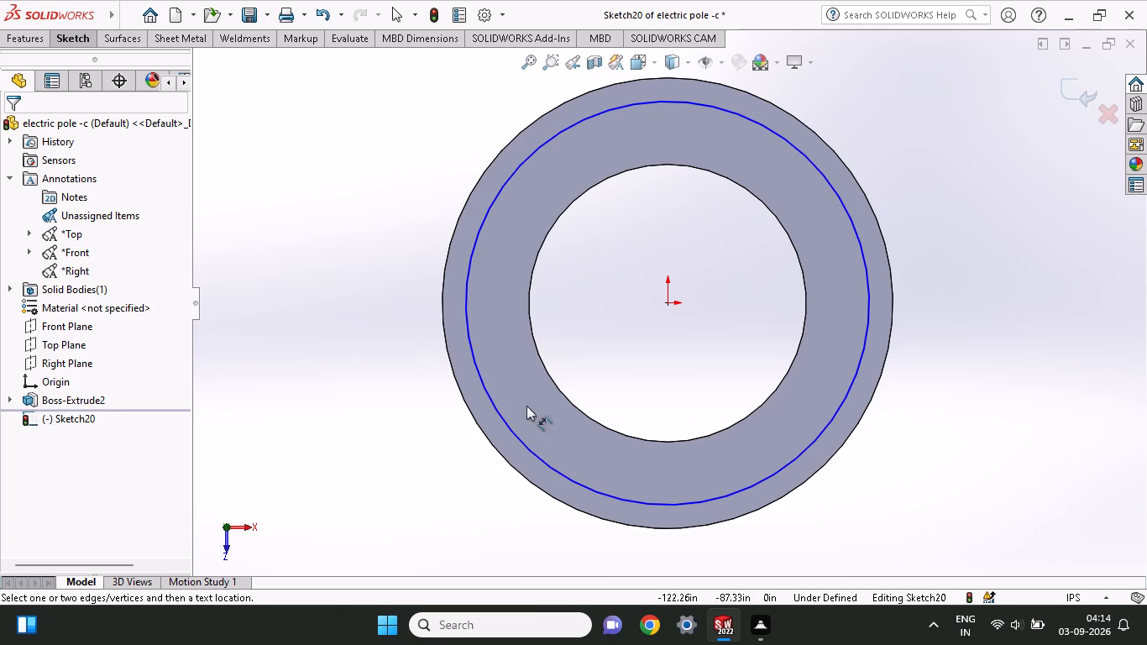
pyautogui.click(516, 436)
pyautogui.click(394, 419)
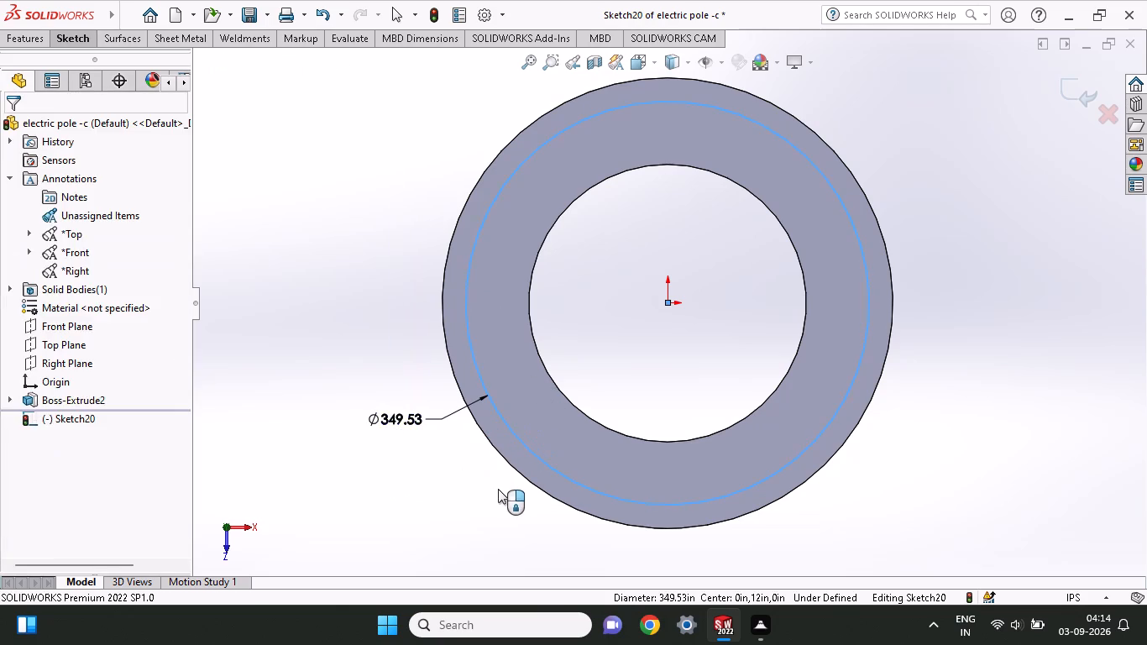
pyautogui.write('78')
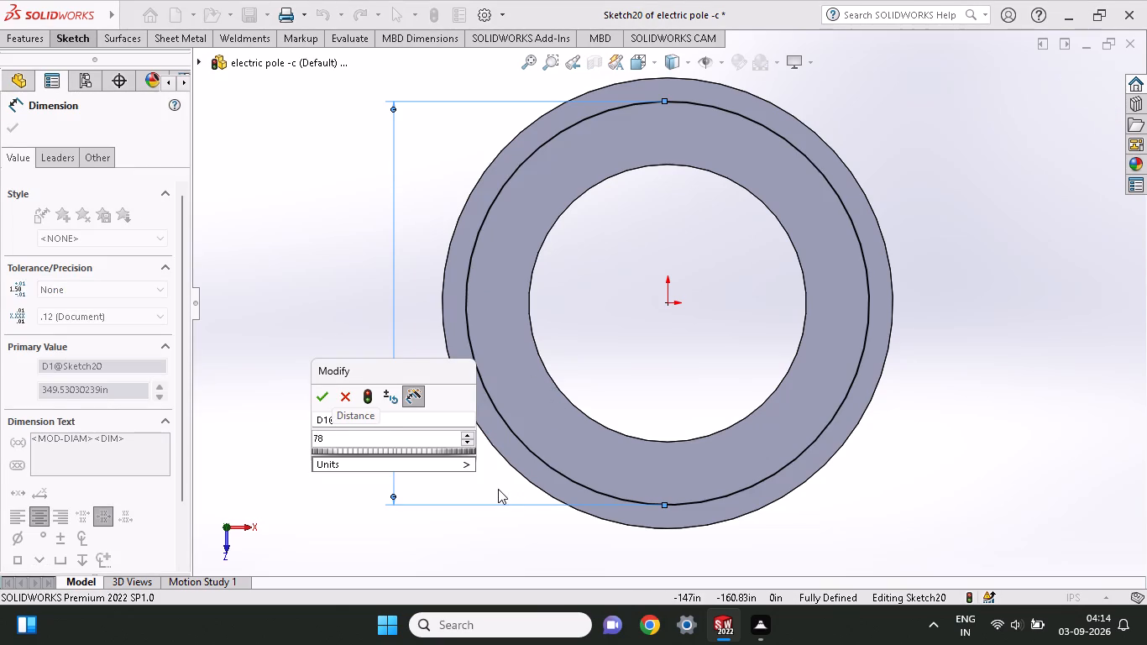
pyautogui.press('space')
pyautogui.write('1')
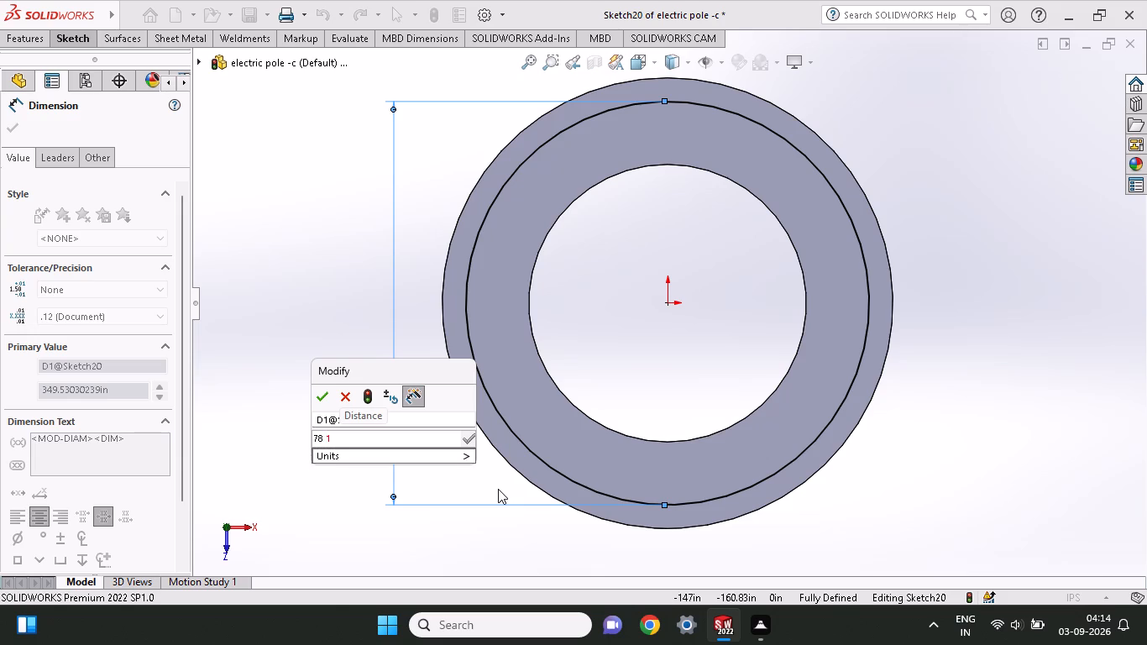
pyautogui.write('/2')
pyautogui.hotkey('shift', '"')
pyautogui.press('Return')
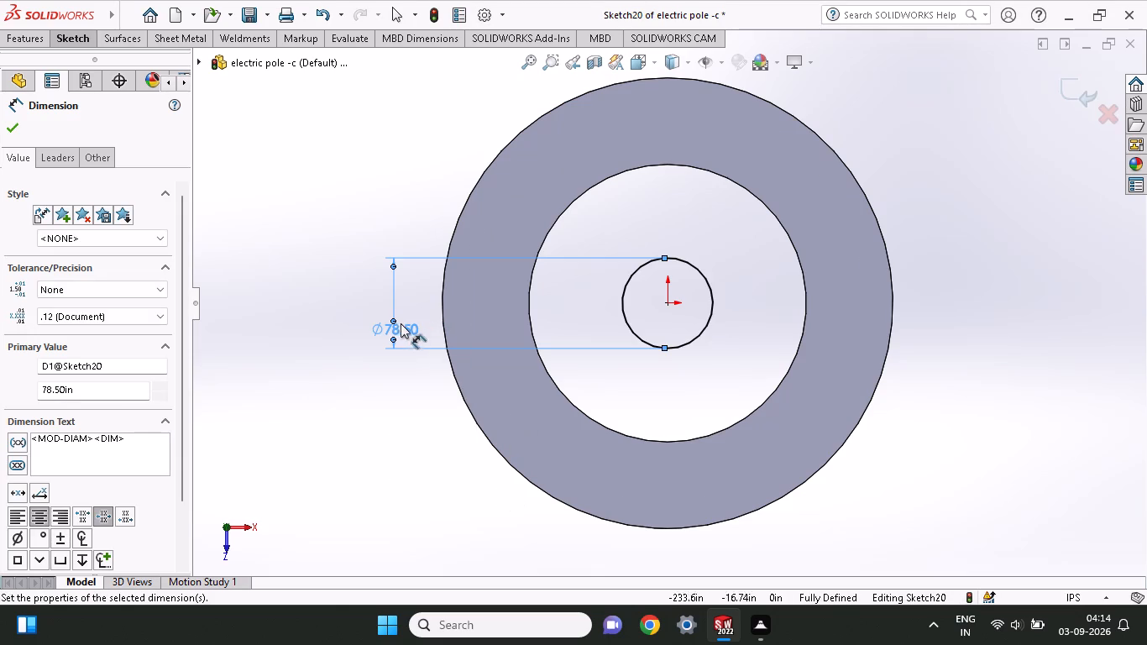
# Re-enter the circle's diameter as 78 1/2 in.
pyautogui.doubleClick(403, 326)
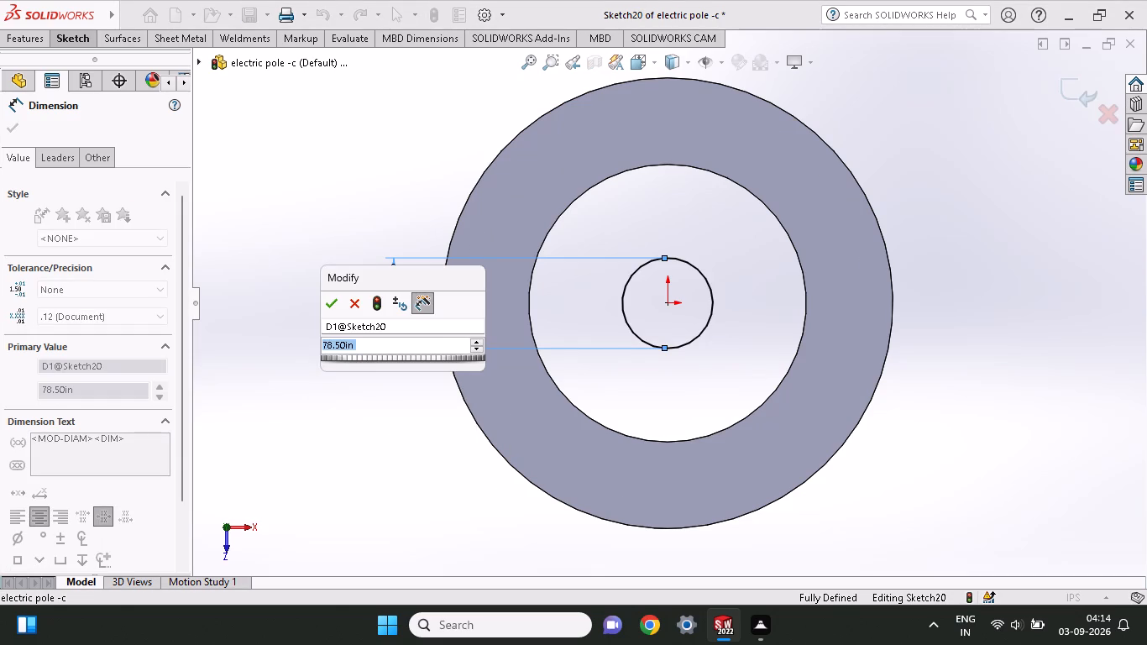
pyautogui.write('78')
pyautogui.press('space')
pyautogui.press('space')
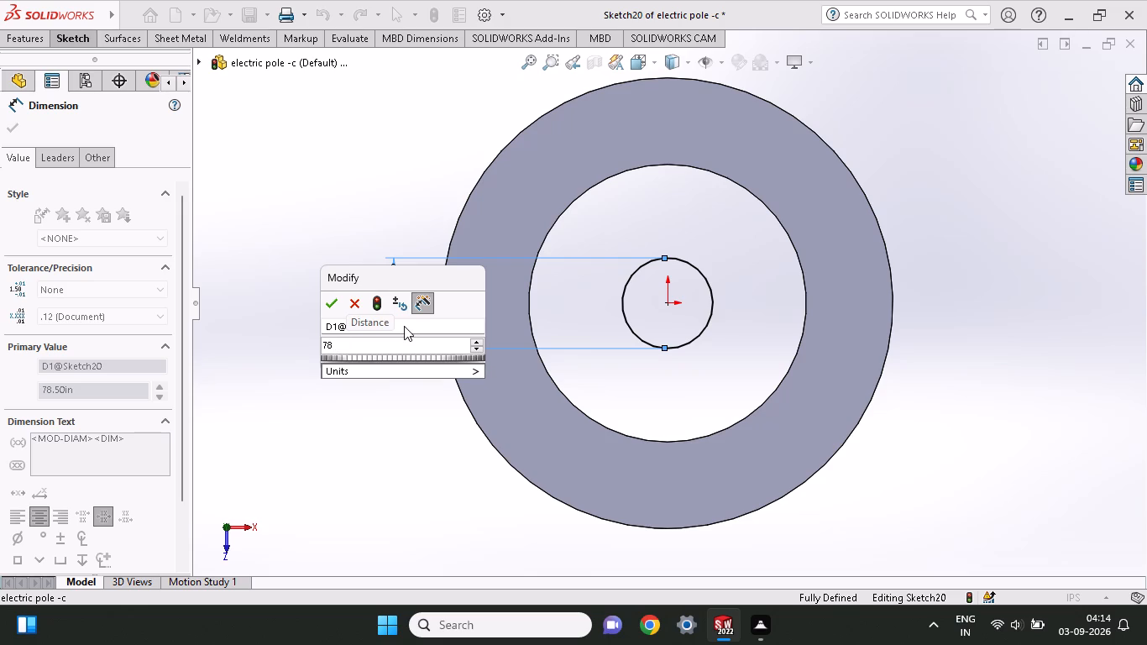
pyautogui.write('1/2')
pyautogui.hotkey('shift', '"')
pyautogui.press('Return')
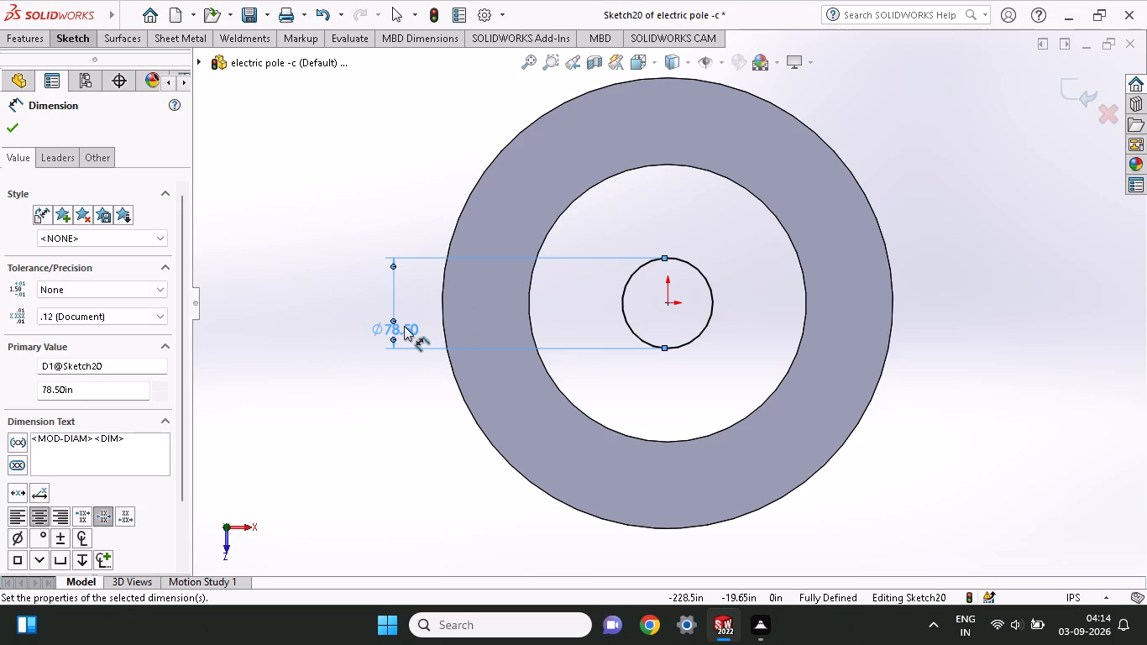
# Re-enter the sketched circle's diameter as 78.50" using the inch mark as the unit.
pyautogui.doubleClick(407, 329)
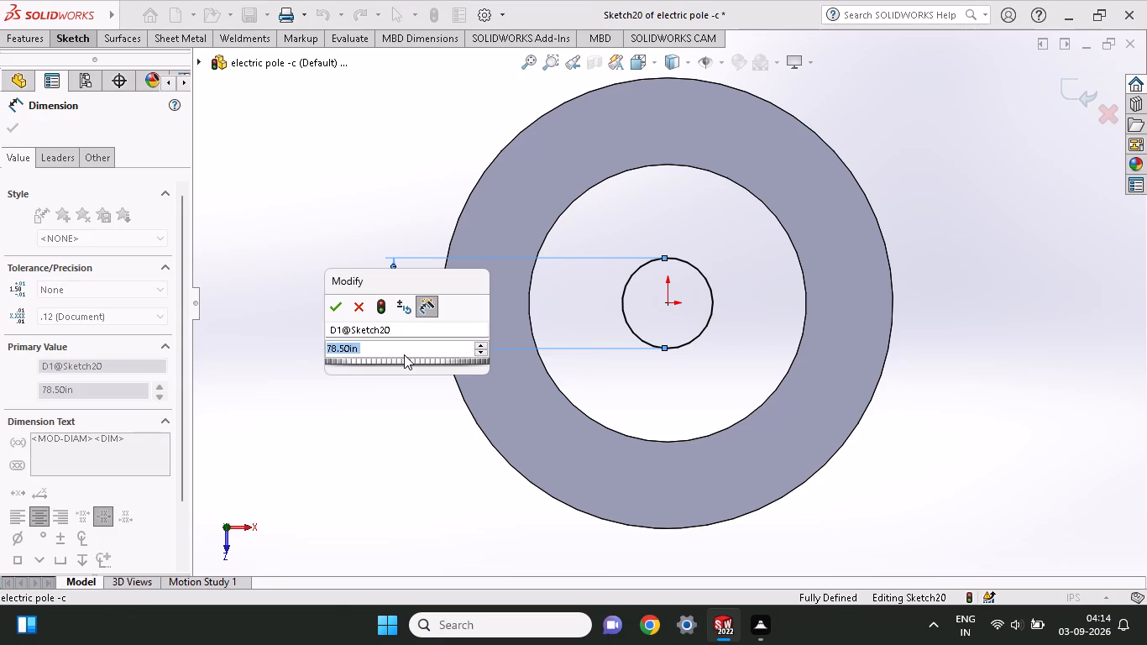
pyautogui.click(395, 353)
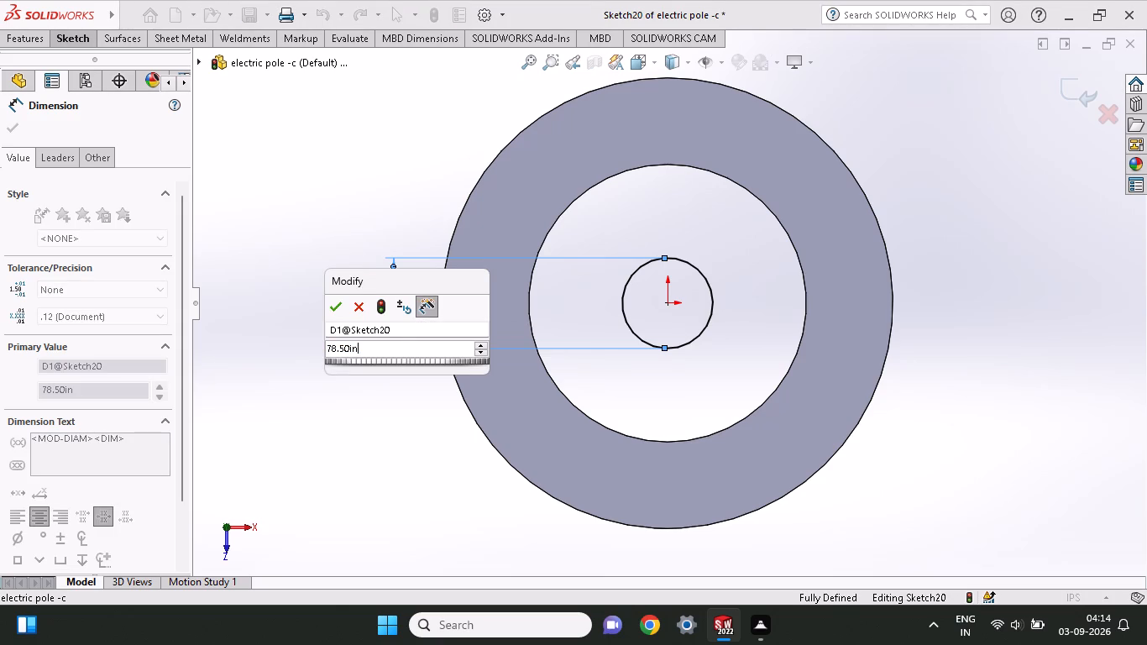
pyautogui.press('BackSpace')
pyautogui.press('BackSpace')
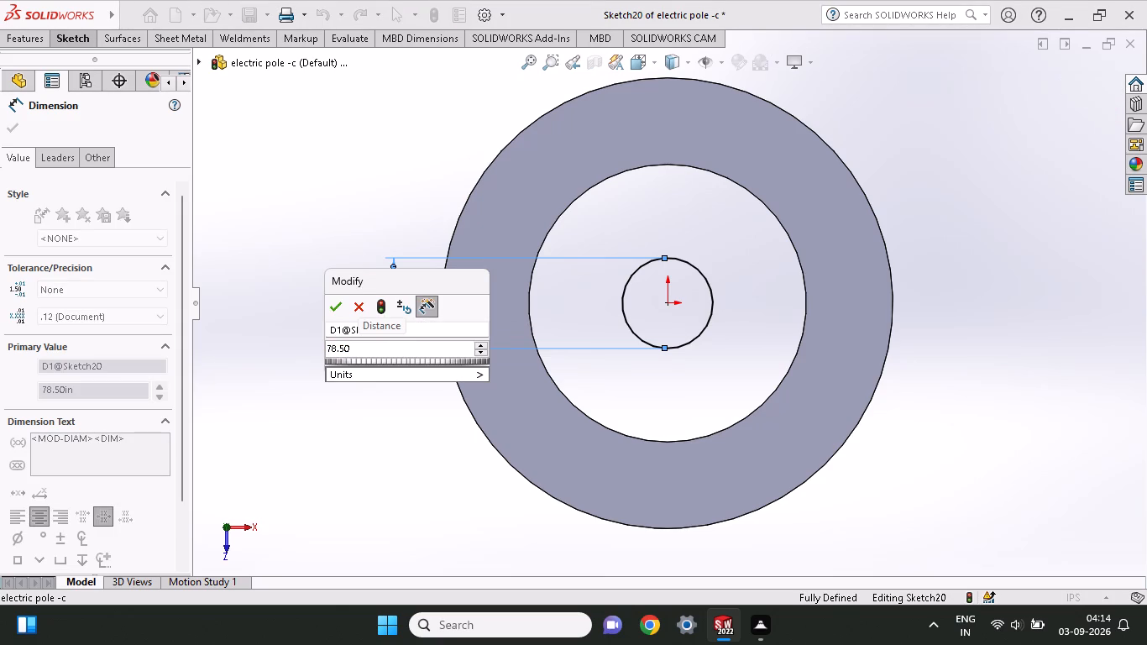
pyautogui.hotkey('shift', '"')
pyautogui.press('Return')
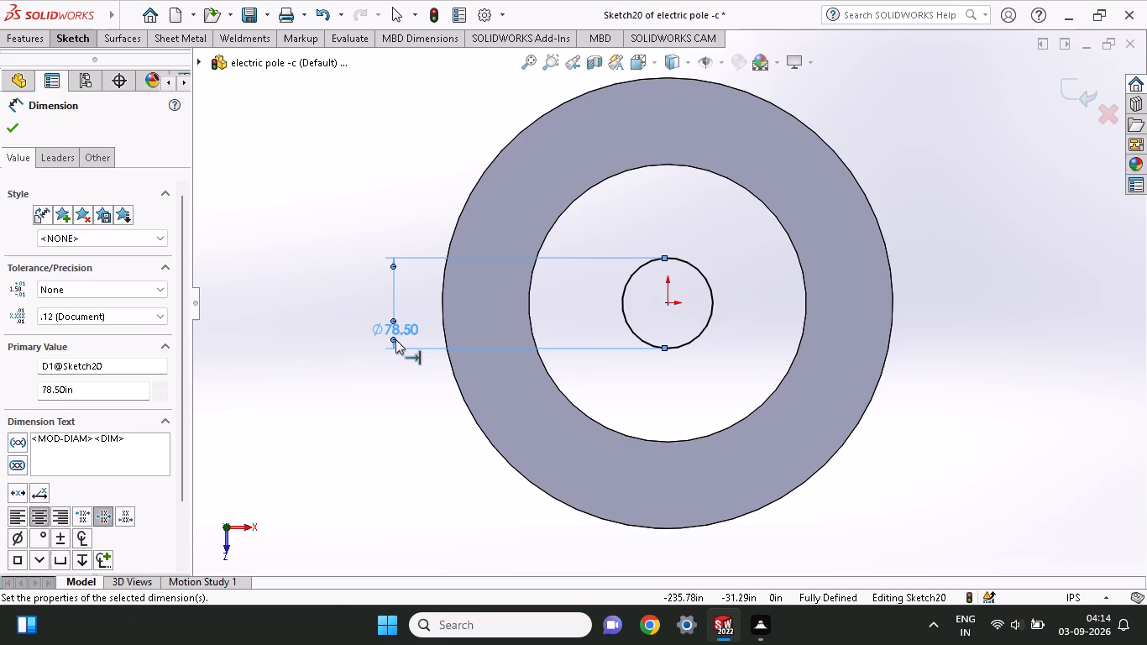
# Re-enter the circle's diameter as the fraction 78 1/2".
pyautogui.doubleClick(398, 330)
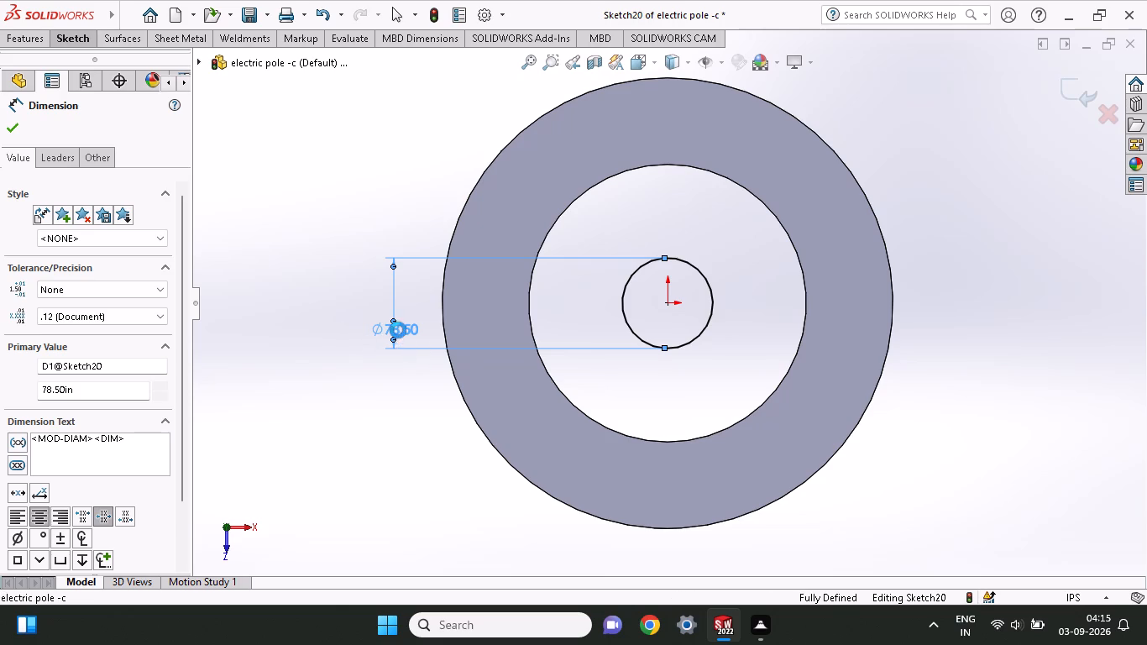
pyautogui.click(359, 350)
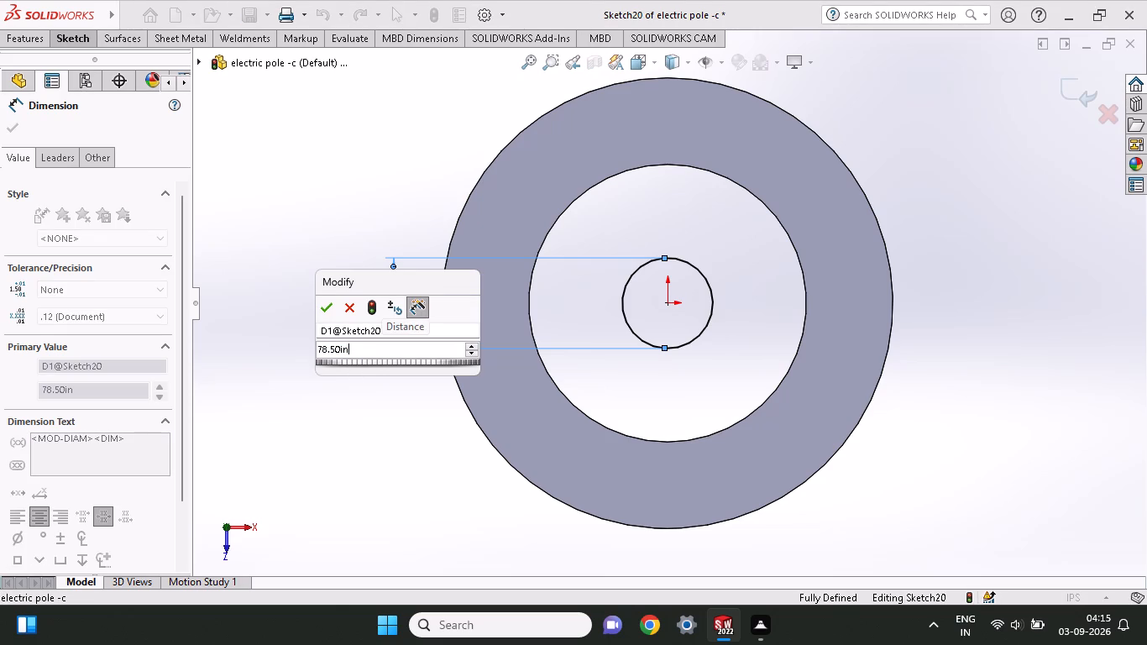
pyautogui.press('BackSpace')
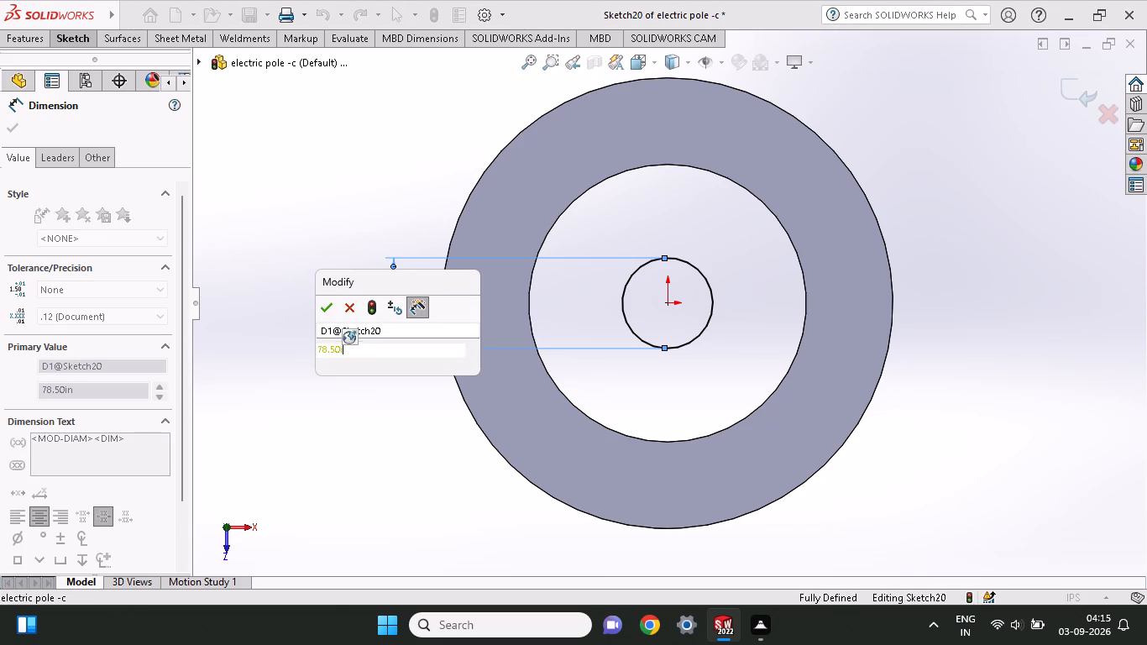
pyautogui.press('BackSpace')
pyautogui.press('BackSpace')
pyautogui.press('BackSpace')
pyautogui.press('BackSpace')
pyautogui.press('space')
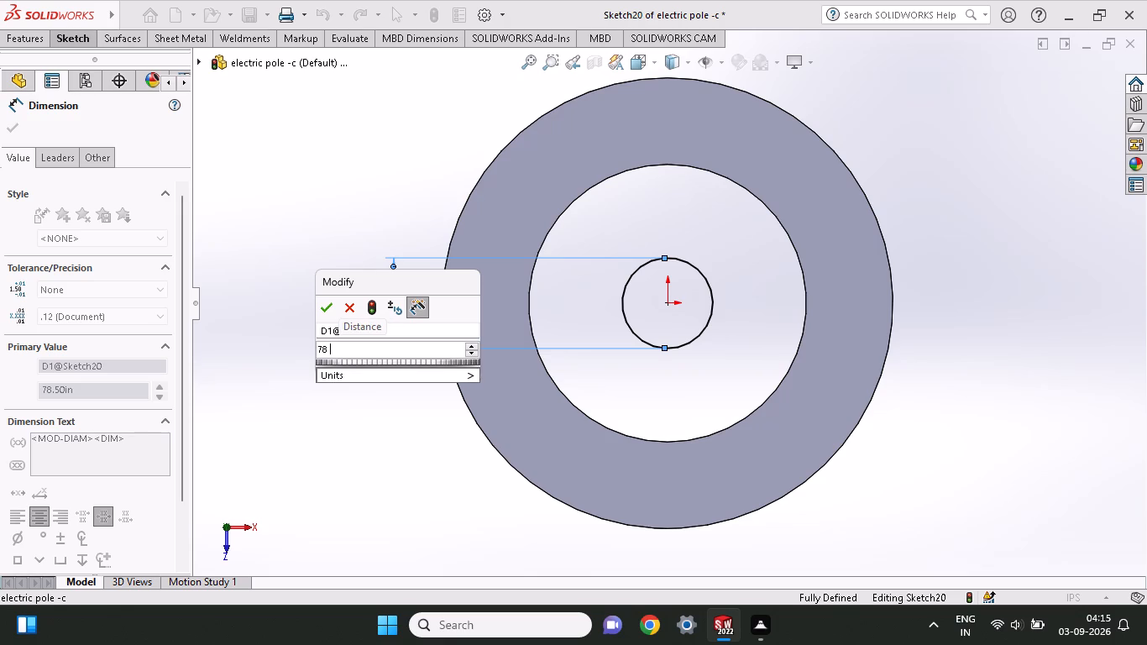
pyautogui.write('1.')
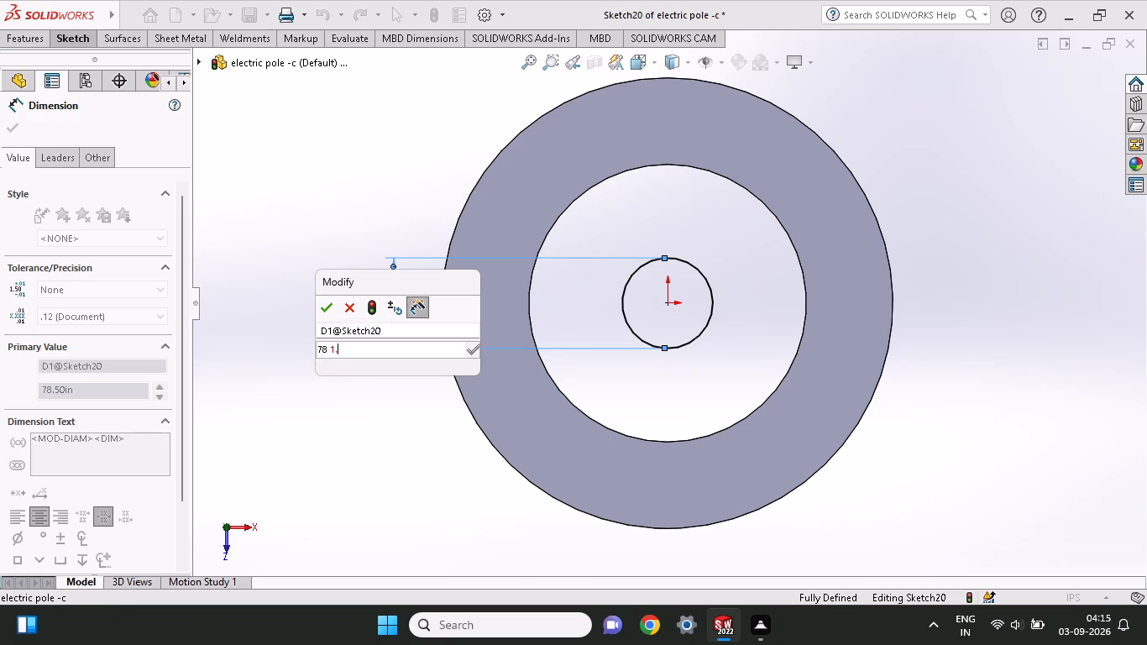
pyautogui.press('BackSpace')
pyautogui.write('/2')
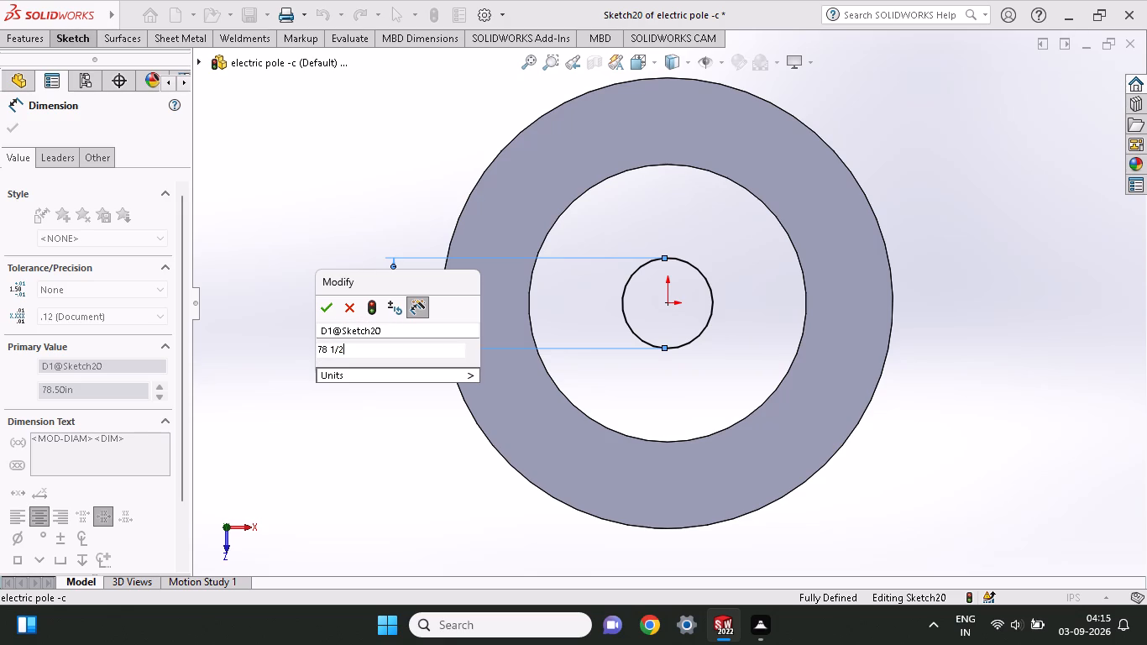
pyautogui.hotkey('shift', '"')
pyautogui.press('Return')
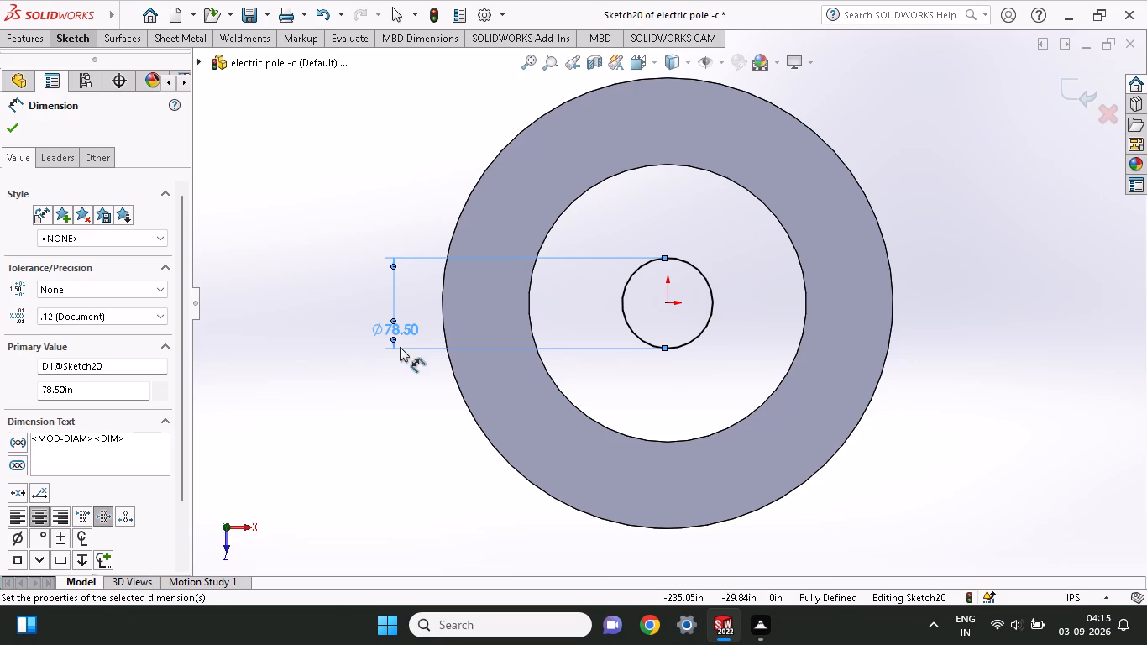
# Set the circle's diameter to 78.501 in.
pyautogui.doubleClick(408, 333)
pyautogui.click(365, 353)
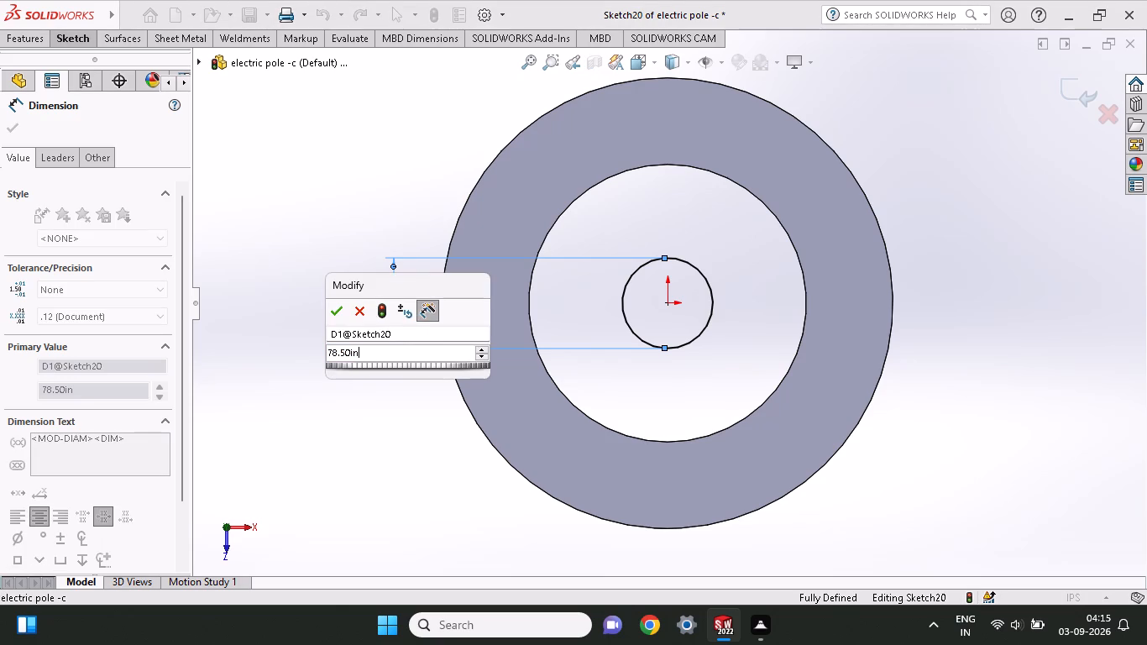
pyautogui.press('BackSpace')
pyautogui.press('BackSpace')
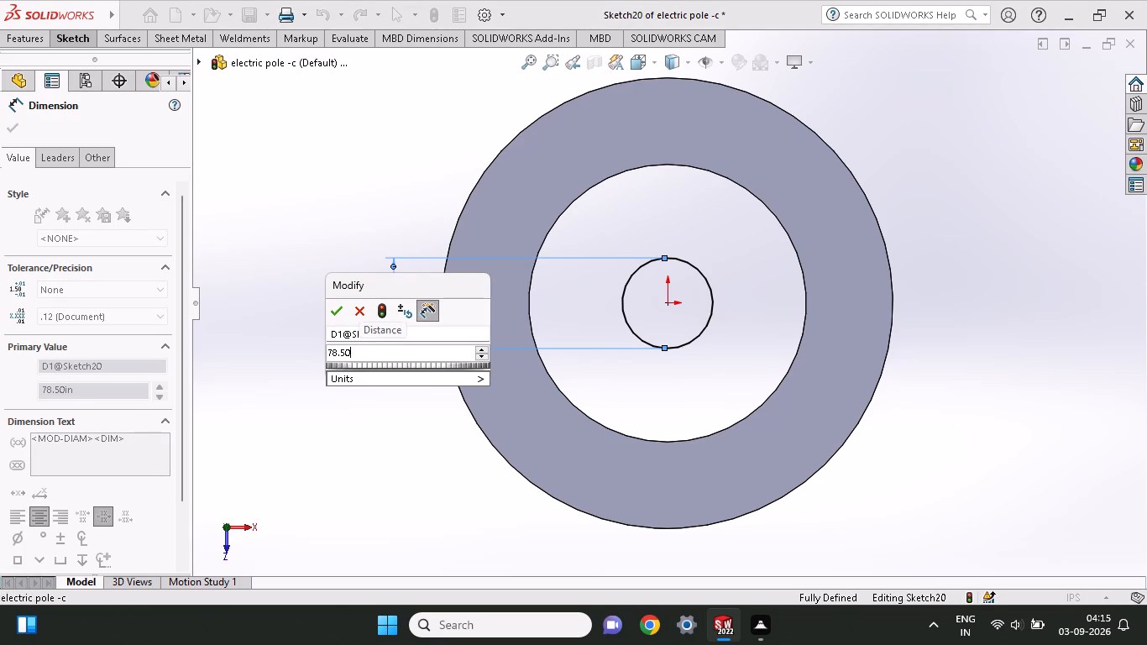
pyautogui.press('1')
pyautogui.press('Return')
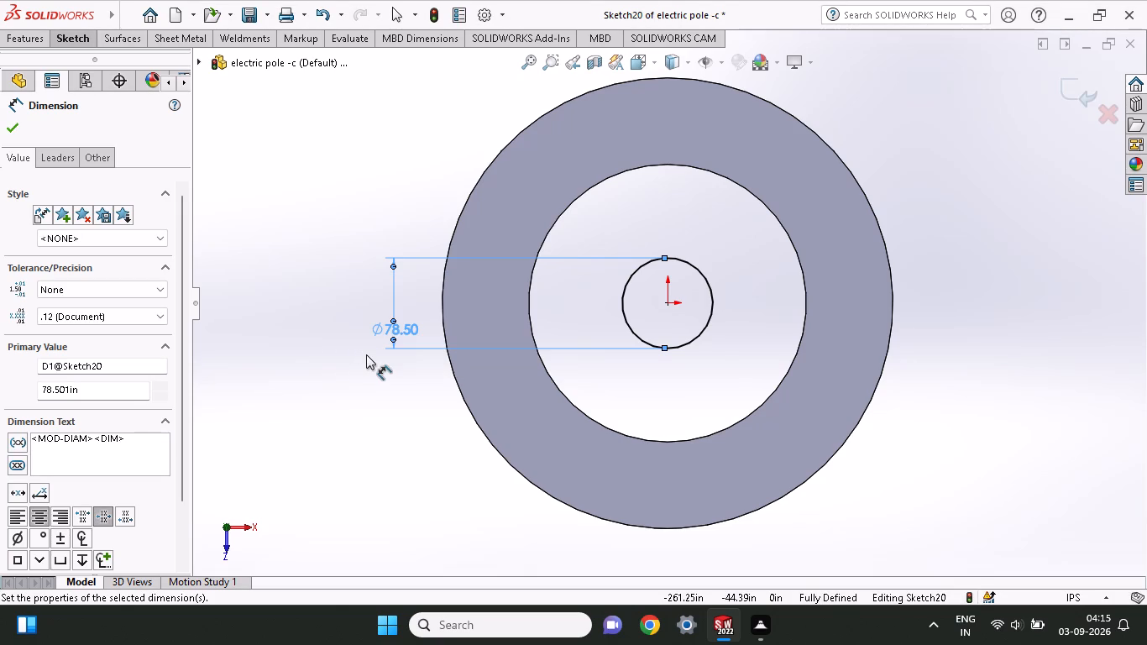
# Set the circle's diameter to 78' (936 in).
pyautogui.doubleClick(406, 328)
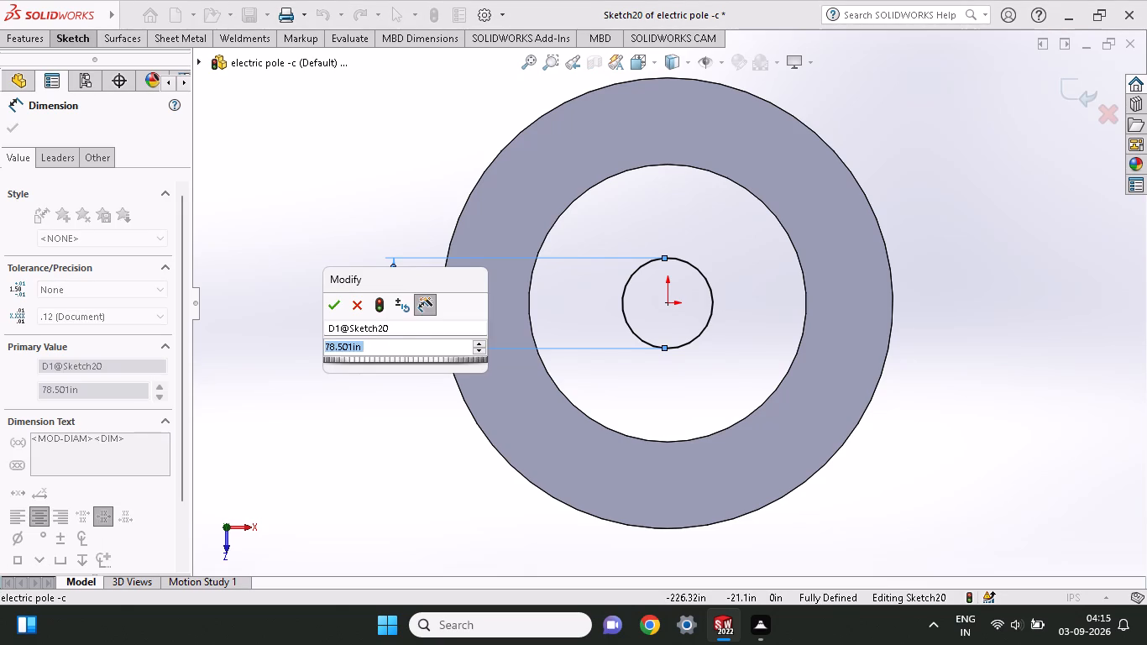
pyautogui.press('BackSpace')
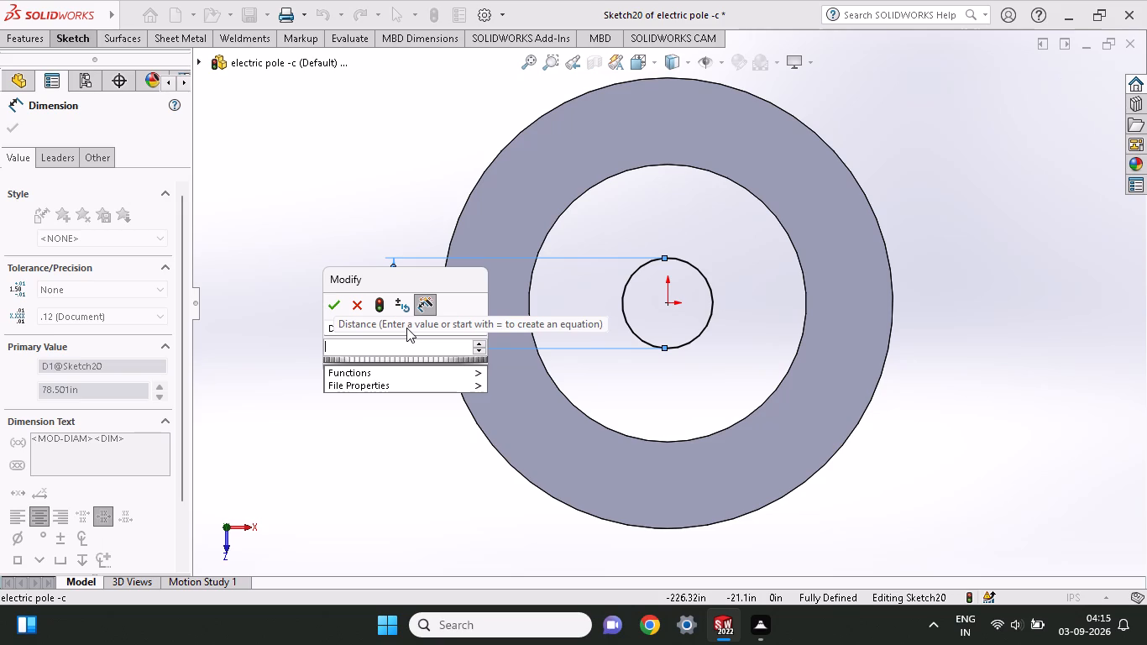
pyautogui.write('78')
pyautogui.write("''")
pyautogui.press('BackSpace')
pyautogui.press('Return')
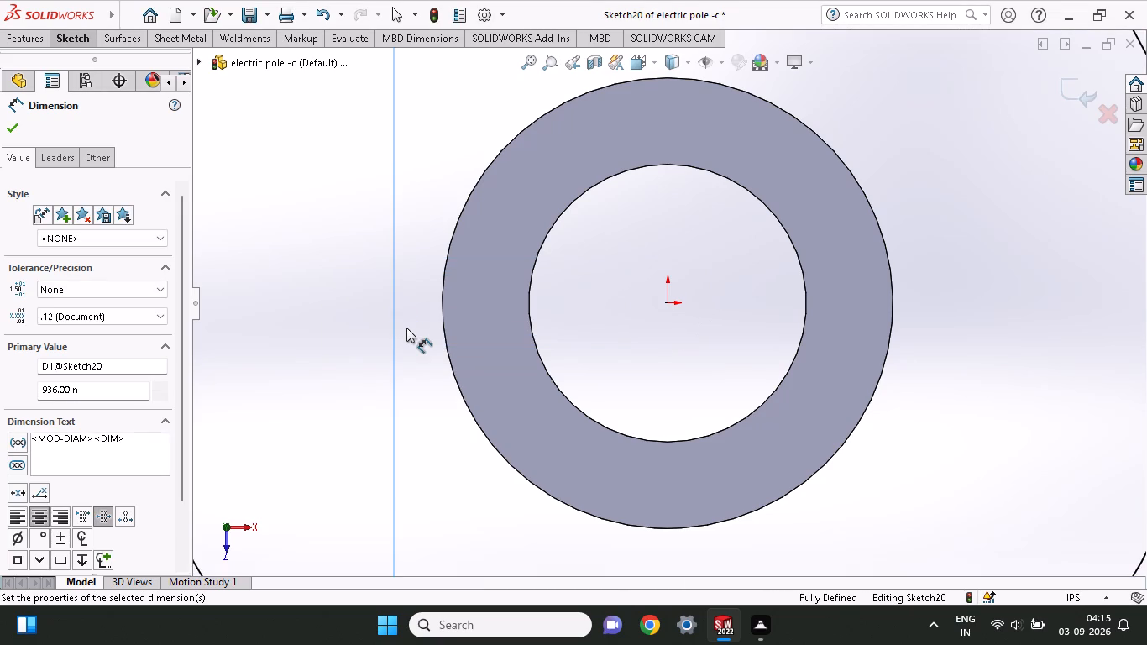
# Undo the circle's diameter edits back to its originally drawn size of 349.53 in.
pyautogui.hotkey('ctrl', 'z')
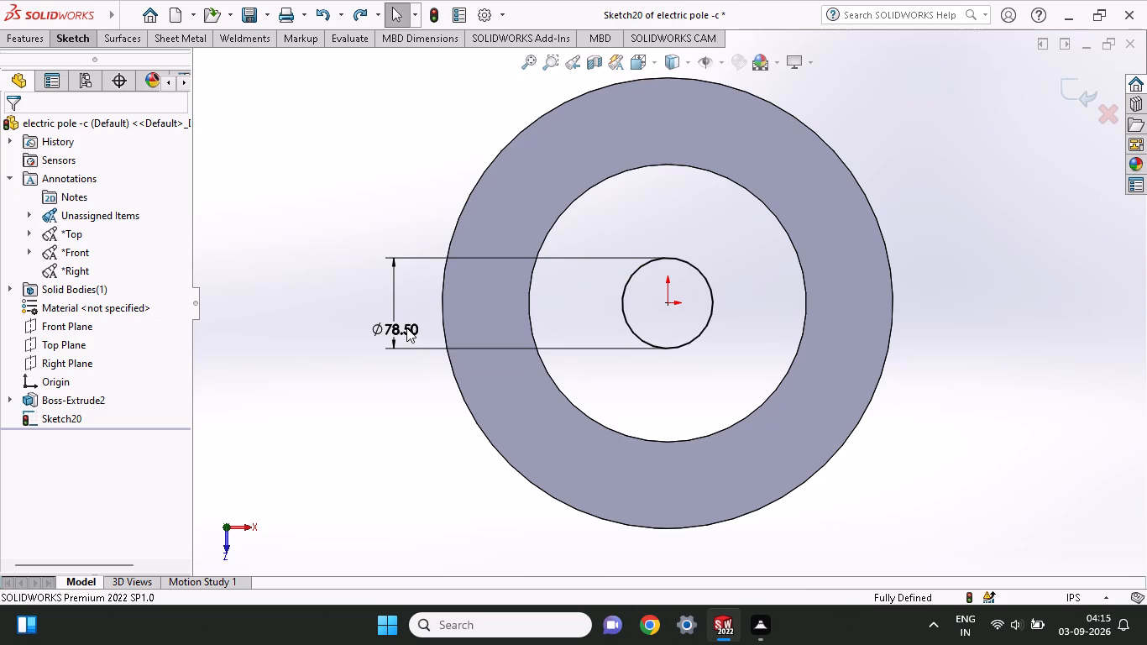
pyautogui.hotkey('ctrl', 'z')
pyautogui.hotkey('ctrl', 'z')
pyautogui.hotkey('ctrl', 'z')
pyautogui.press('Escape')
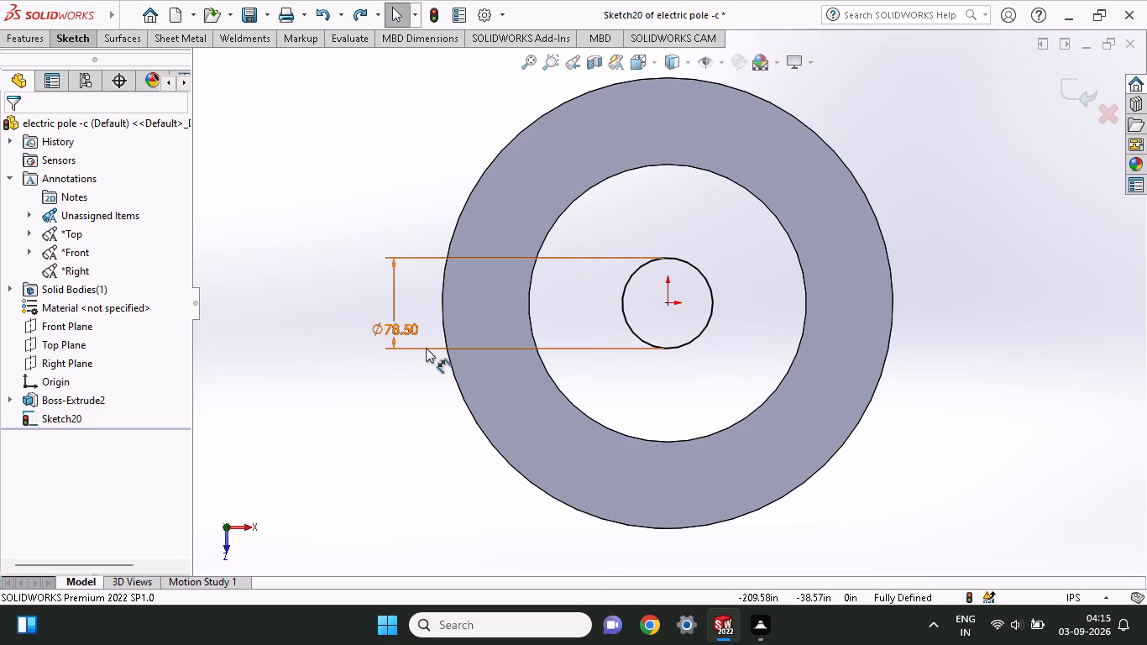
pyautogui.hotkey('ctrl', 'z')
pyautogui.hotkey('ctrl', 'z')
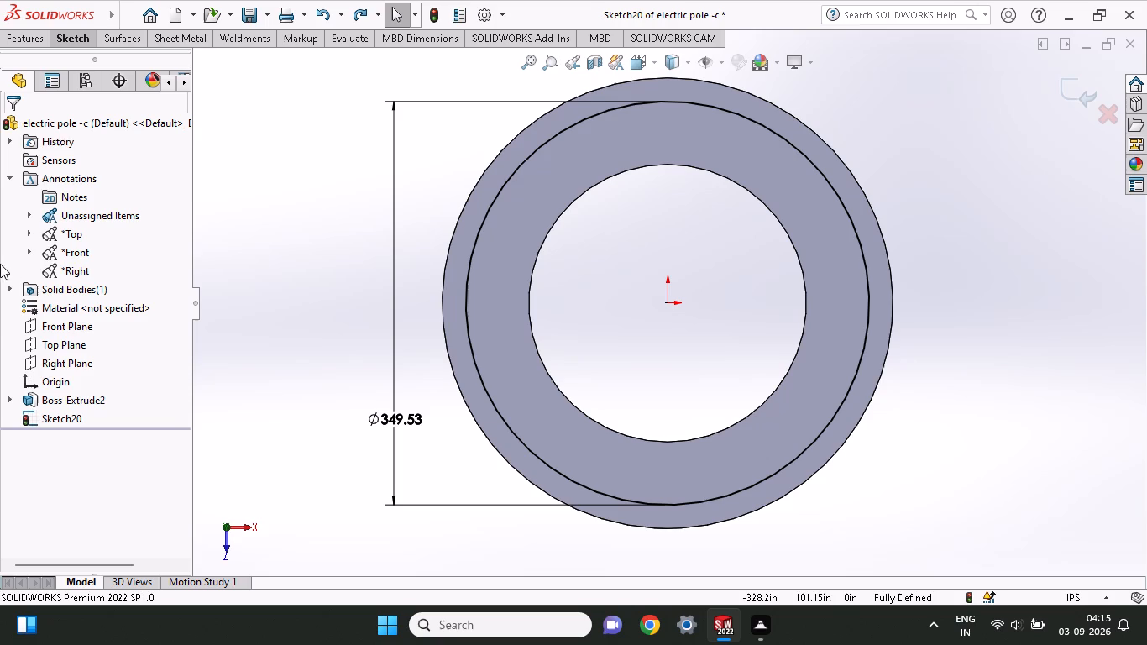
# Sketch a small circle of about 11.2 in radius centred on the bottom quadrant point of the 349.53 in circle.
pyautogui.click(71, 37)
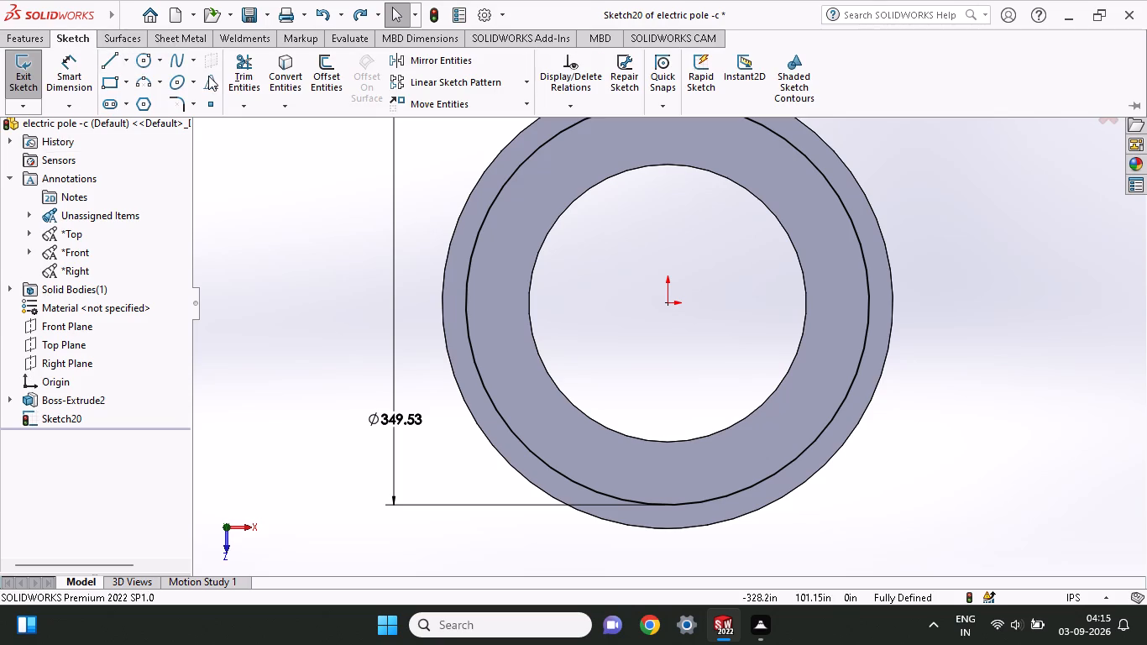
pyautogui.click(149, 62)
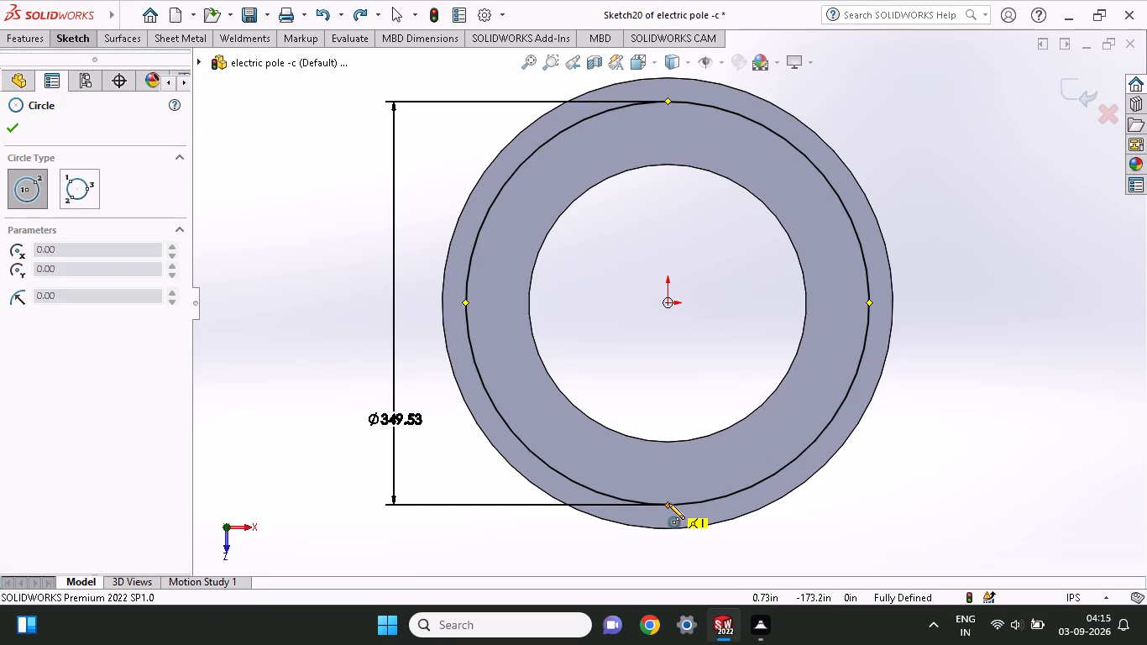
pyautogui.click(668, 503)
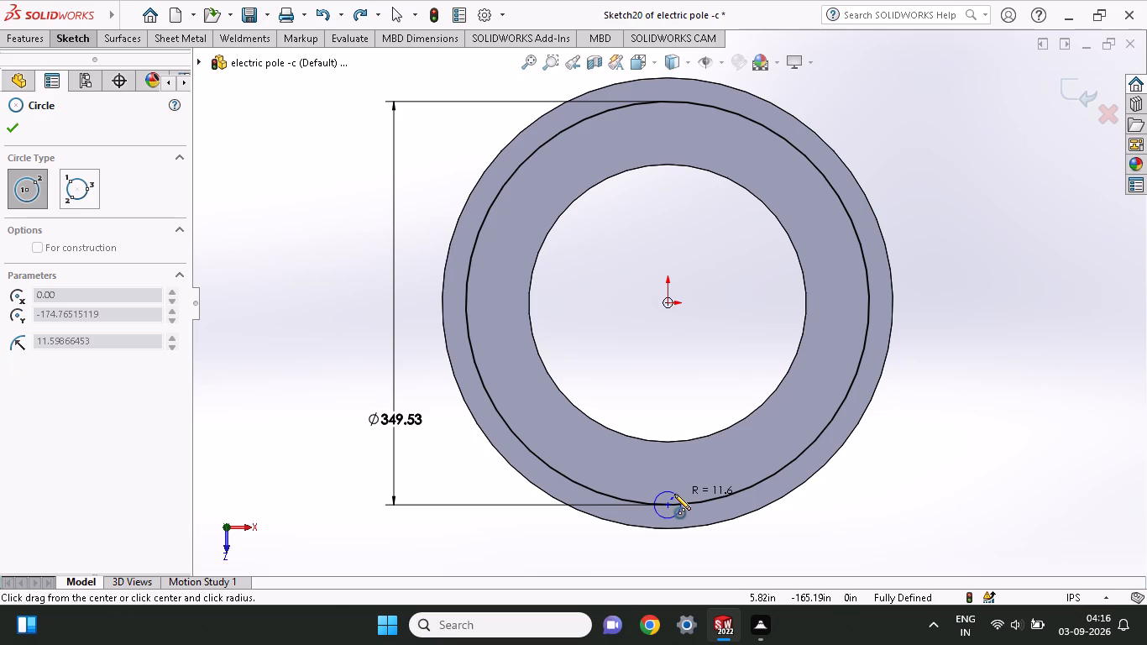
pyautogui.click(674, 494)
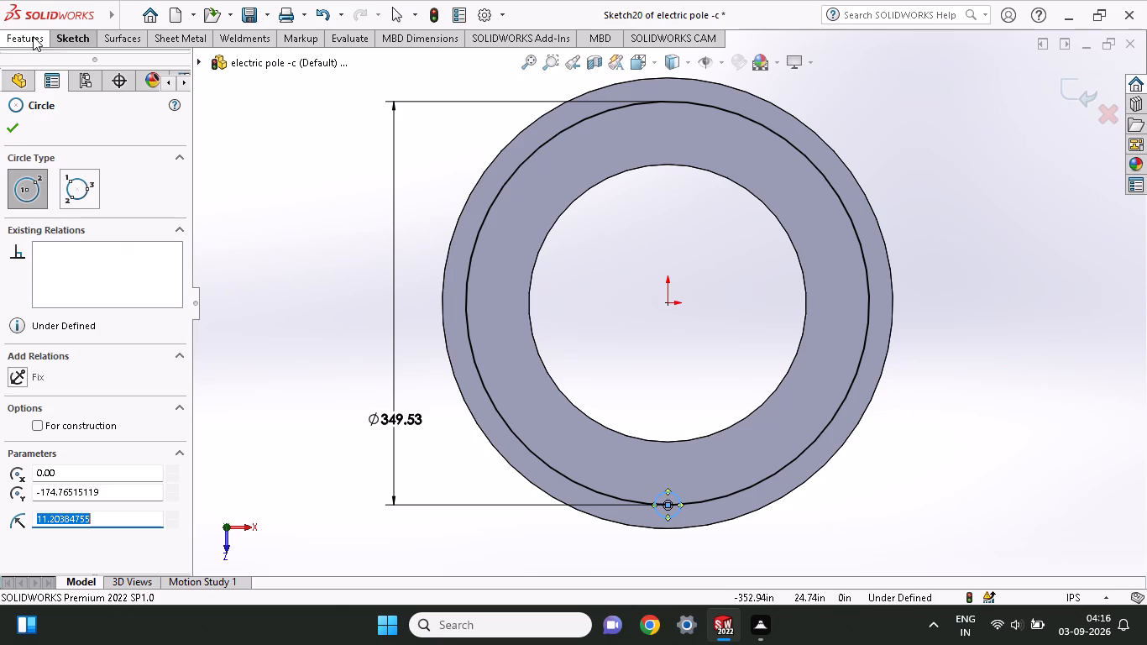
pyautogui.click(32, 36)
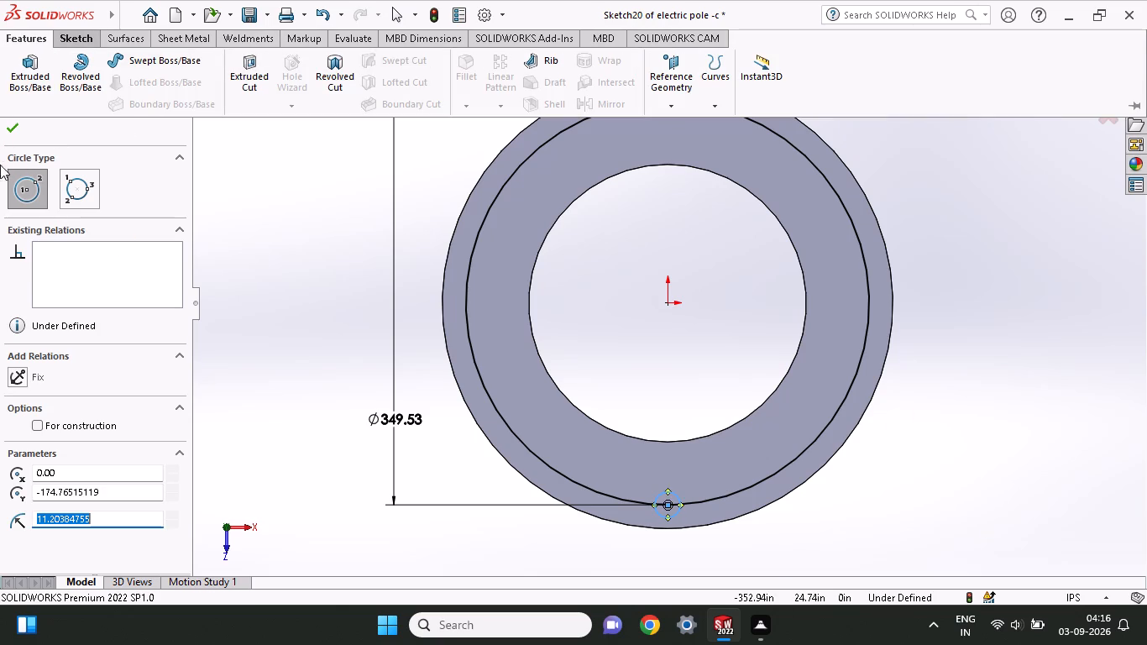
pyautogui.click(18, 128)
# Create a circular sketch pattern of the small circle around the origin with 24 equally spaced instances over 360 degrees.
pyautogui.click(71, 40)
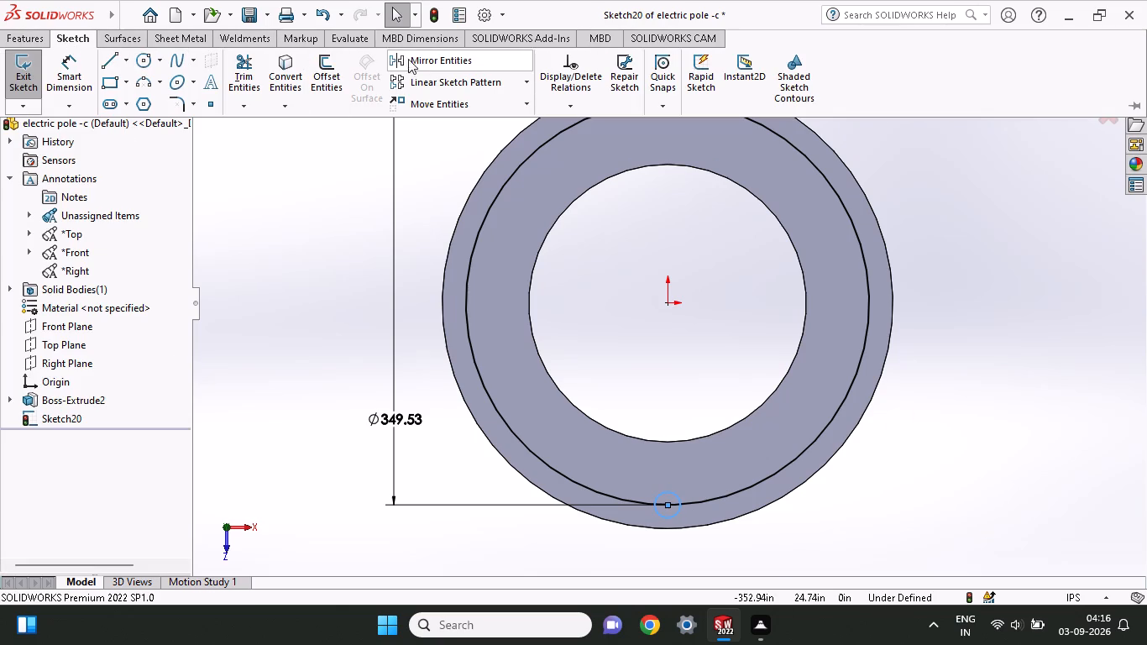
pyautogui.click(532, 83)
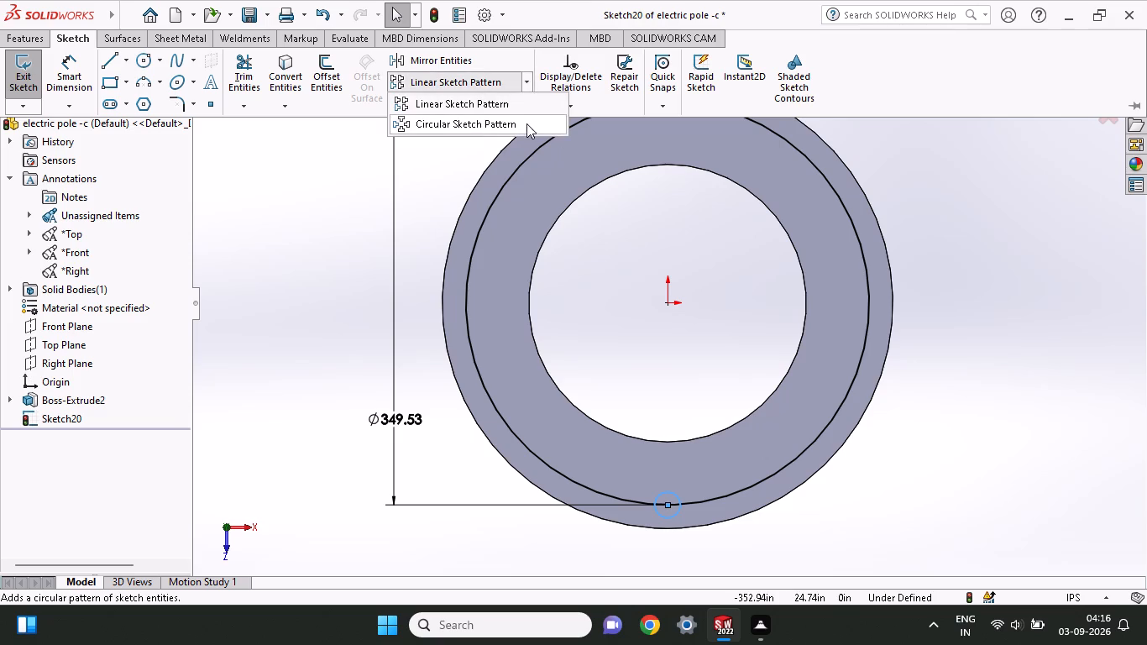
pyautogui.click(524, 126)
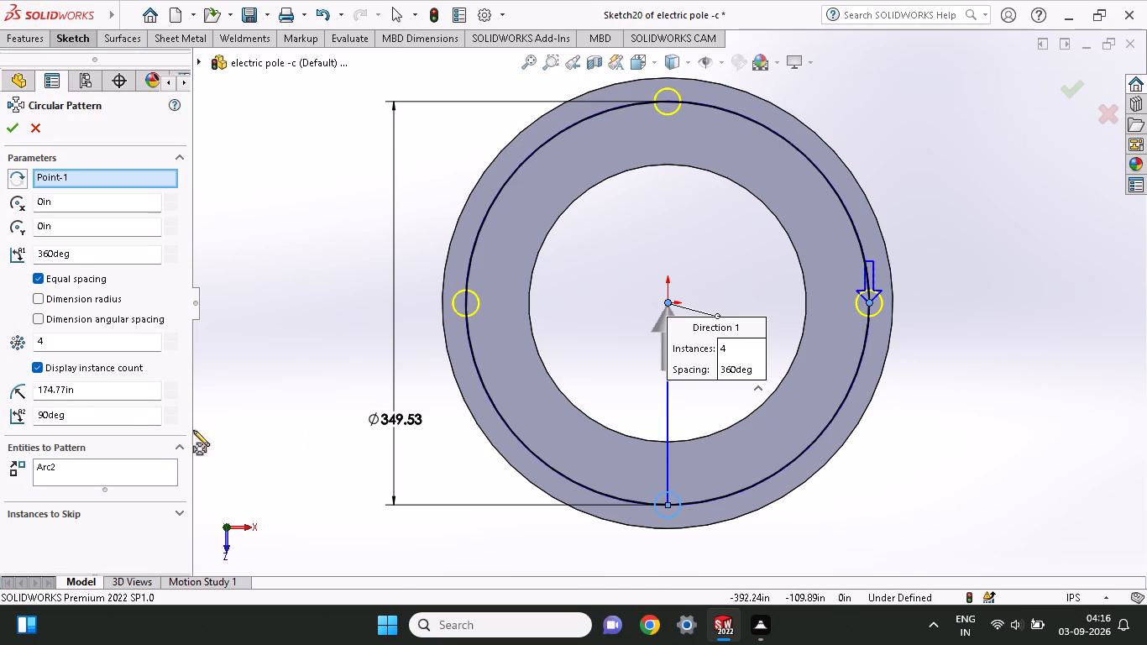
pyautogui.moveTo(60, 342); pyautogui.dragTo(0, 375)
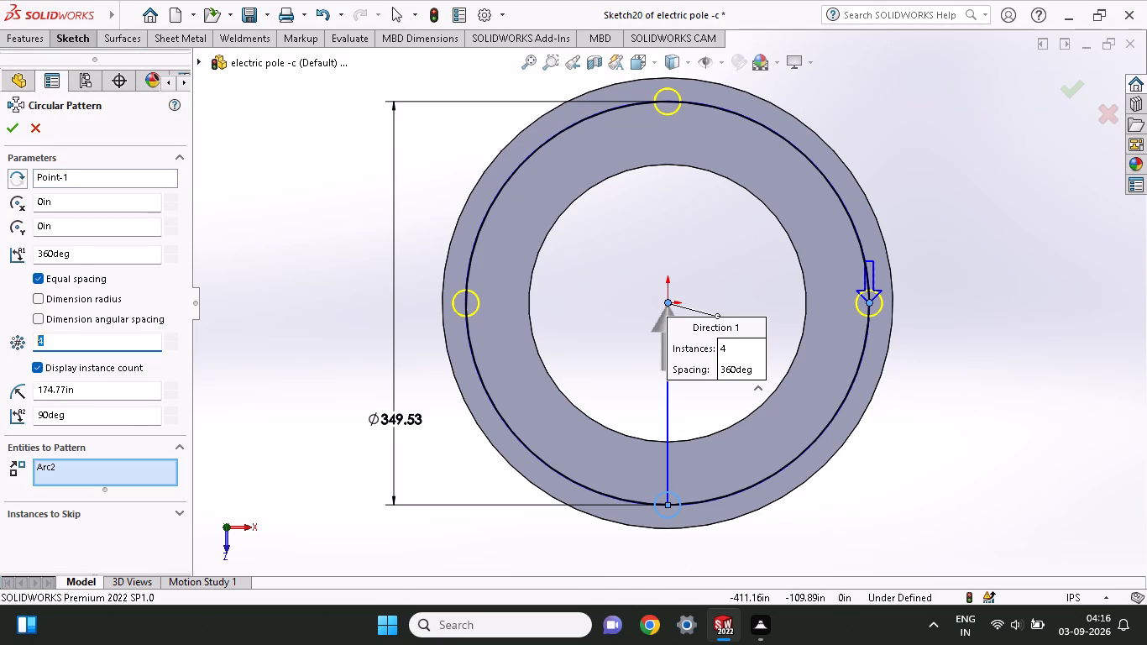
pyautogui.write('24')
pyautogui.press('Return')
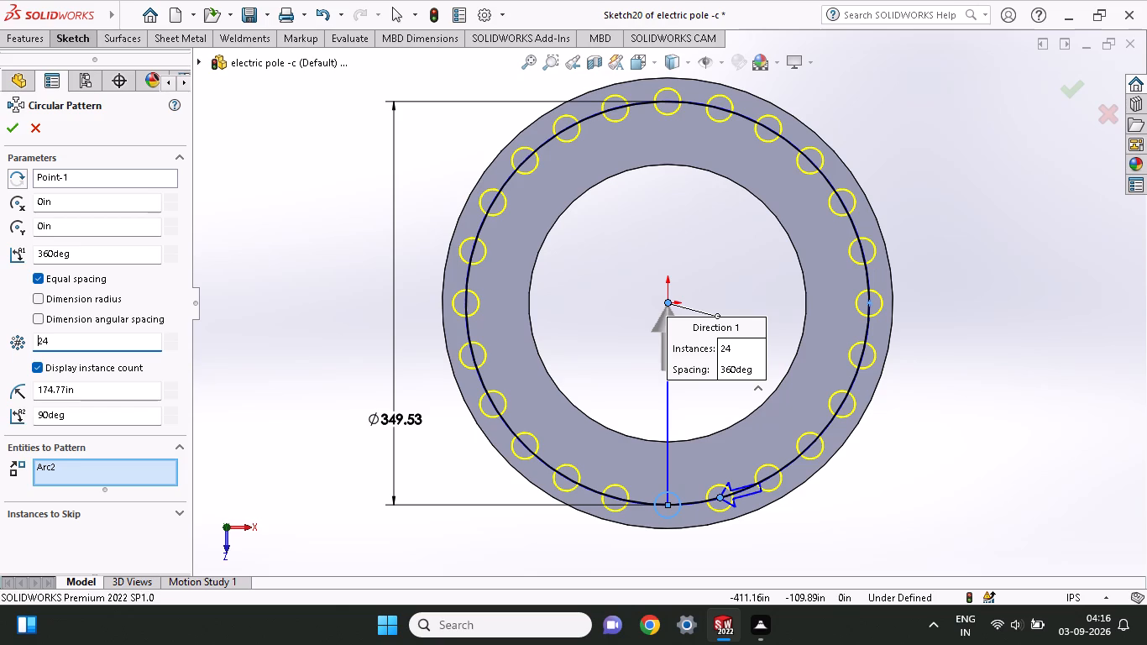
pyautogui.click(5, 124)
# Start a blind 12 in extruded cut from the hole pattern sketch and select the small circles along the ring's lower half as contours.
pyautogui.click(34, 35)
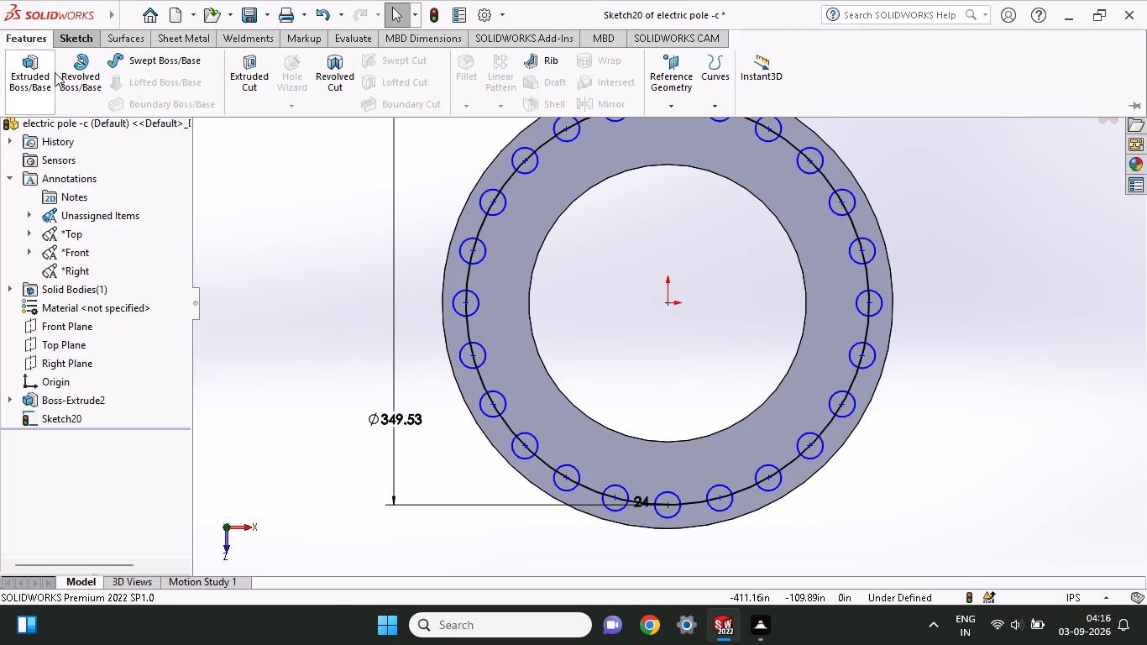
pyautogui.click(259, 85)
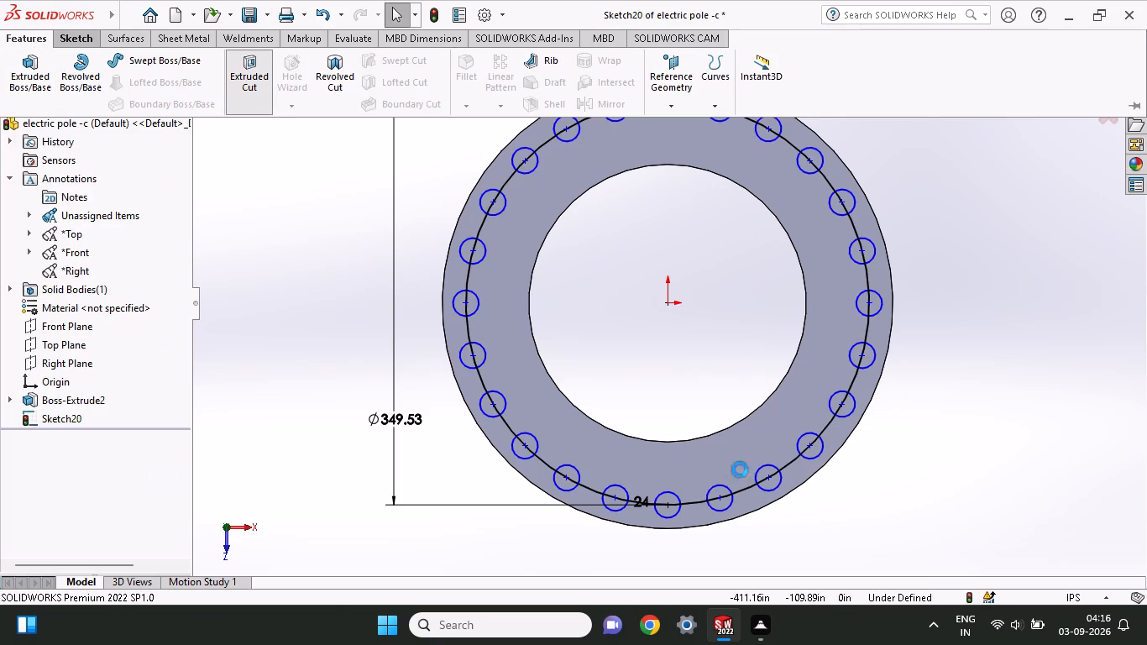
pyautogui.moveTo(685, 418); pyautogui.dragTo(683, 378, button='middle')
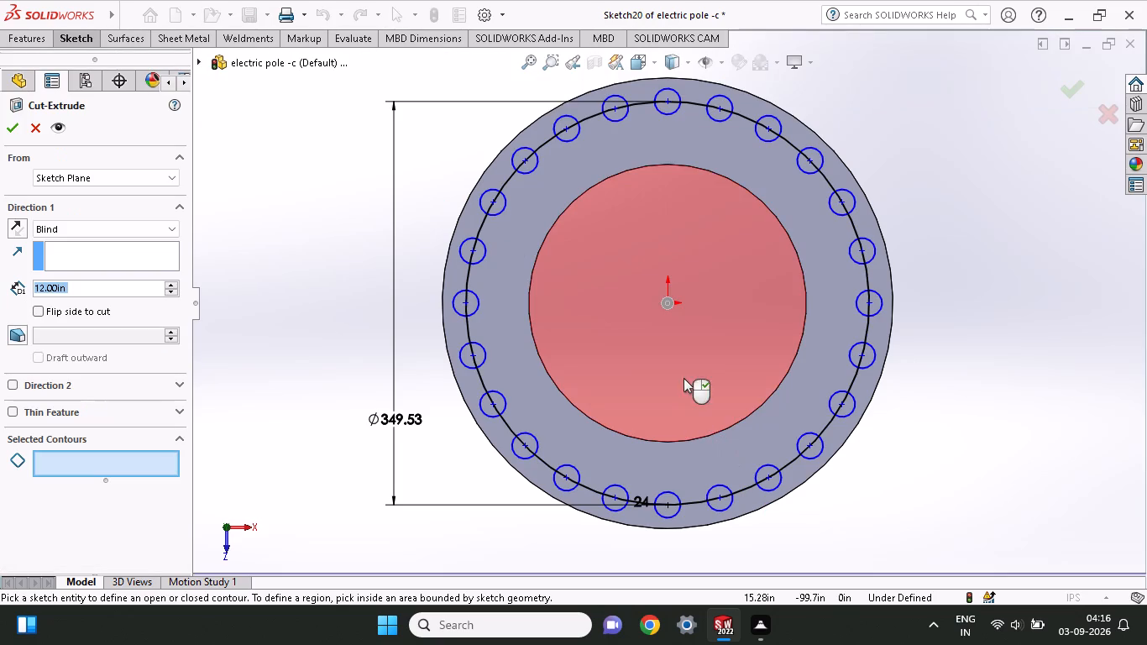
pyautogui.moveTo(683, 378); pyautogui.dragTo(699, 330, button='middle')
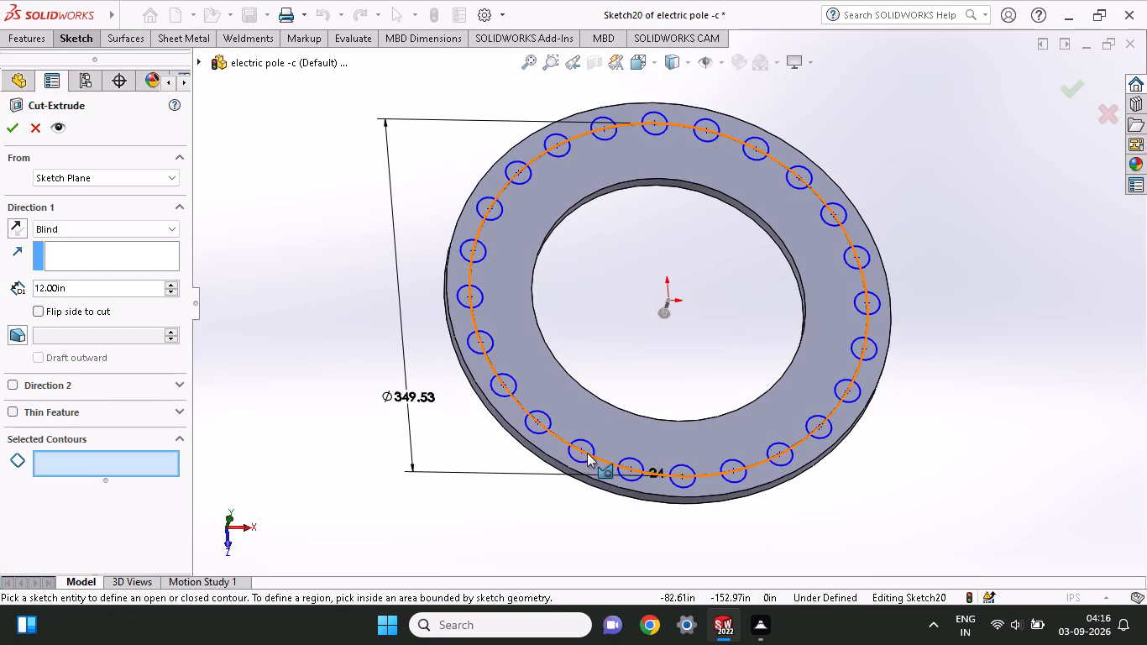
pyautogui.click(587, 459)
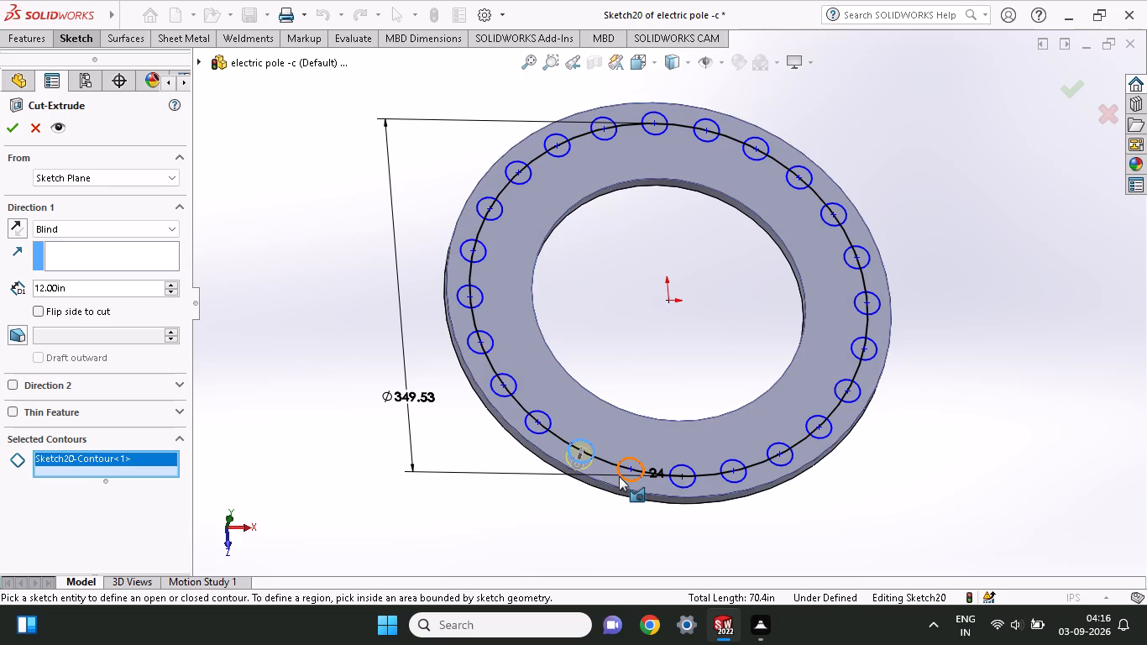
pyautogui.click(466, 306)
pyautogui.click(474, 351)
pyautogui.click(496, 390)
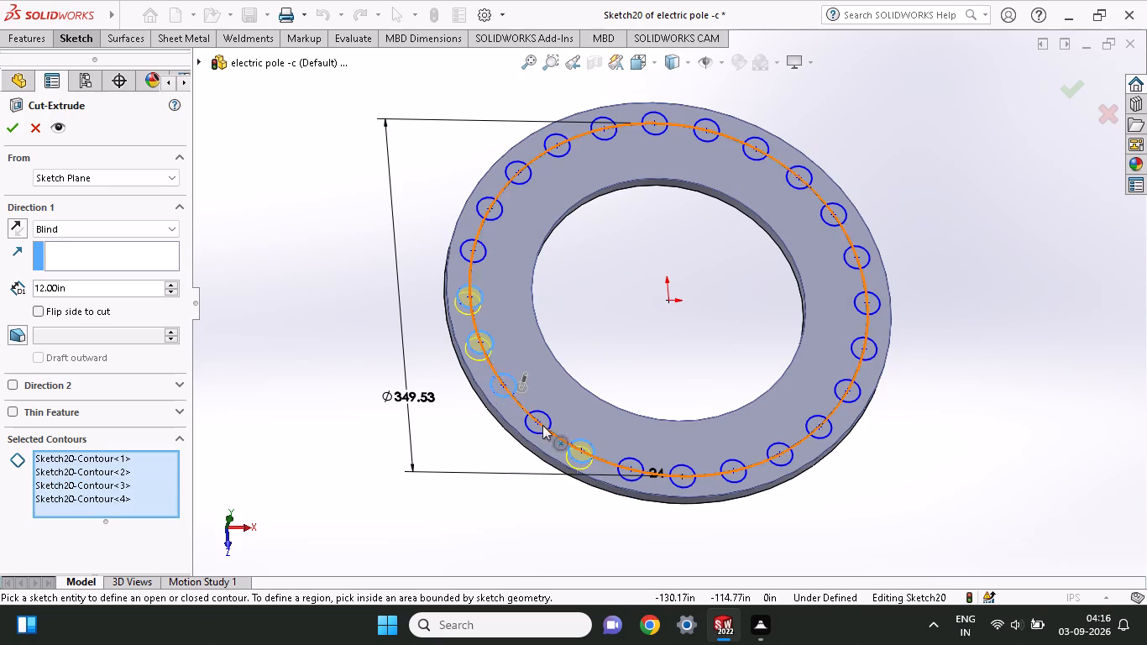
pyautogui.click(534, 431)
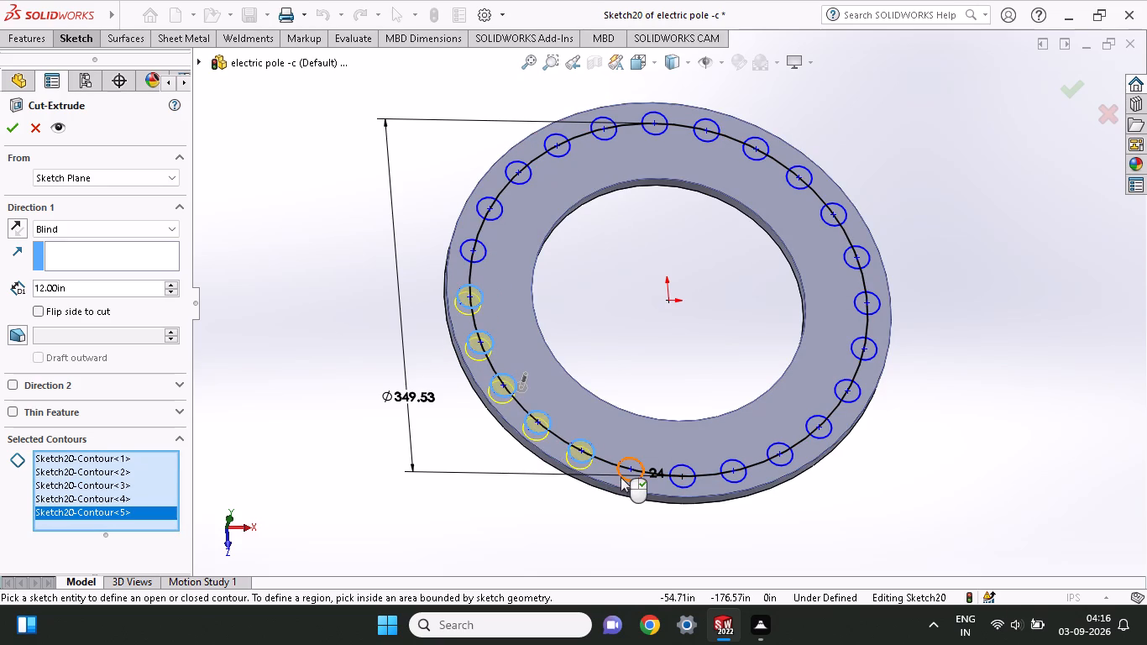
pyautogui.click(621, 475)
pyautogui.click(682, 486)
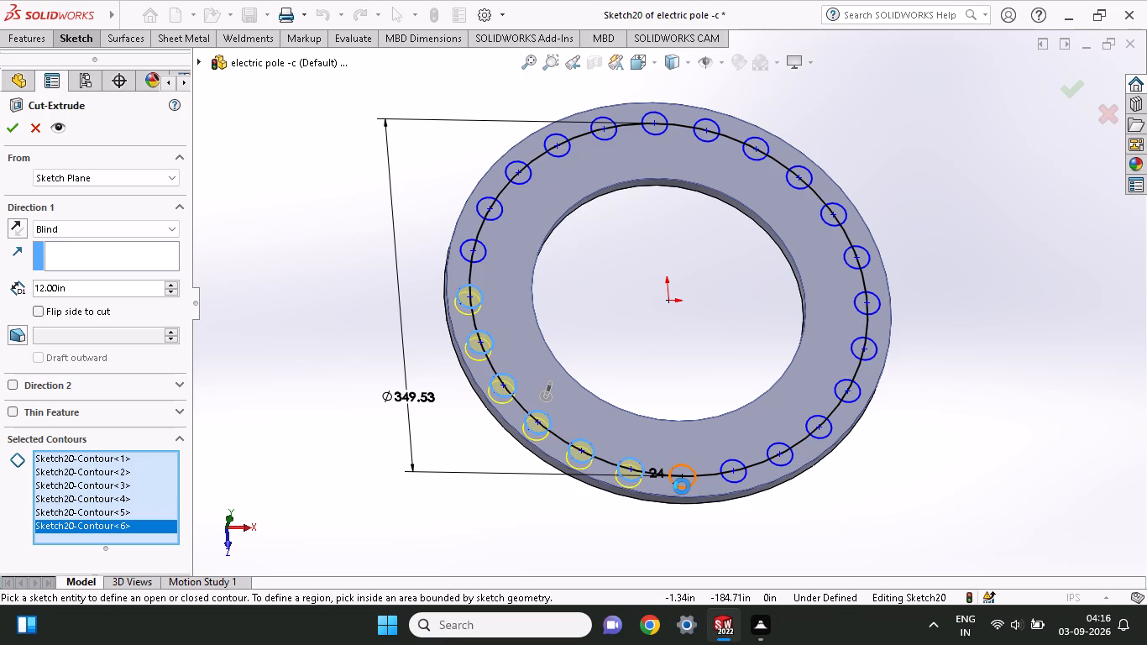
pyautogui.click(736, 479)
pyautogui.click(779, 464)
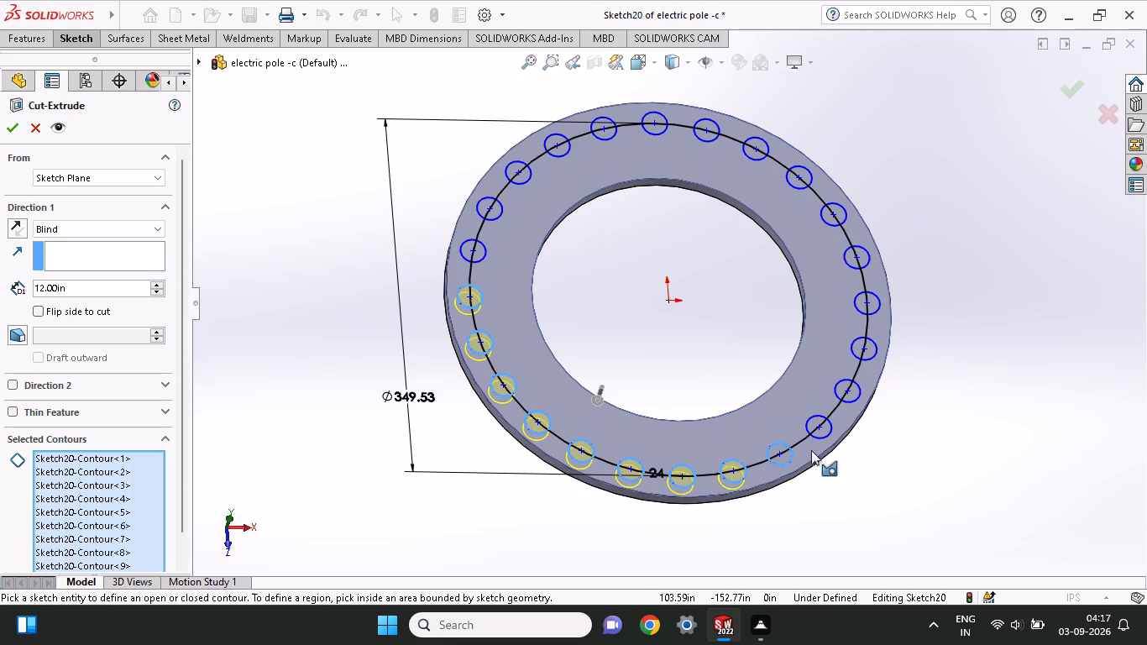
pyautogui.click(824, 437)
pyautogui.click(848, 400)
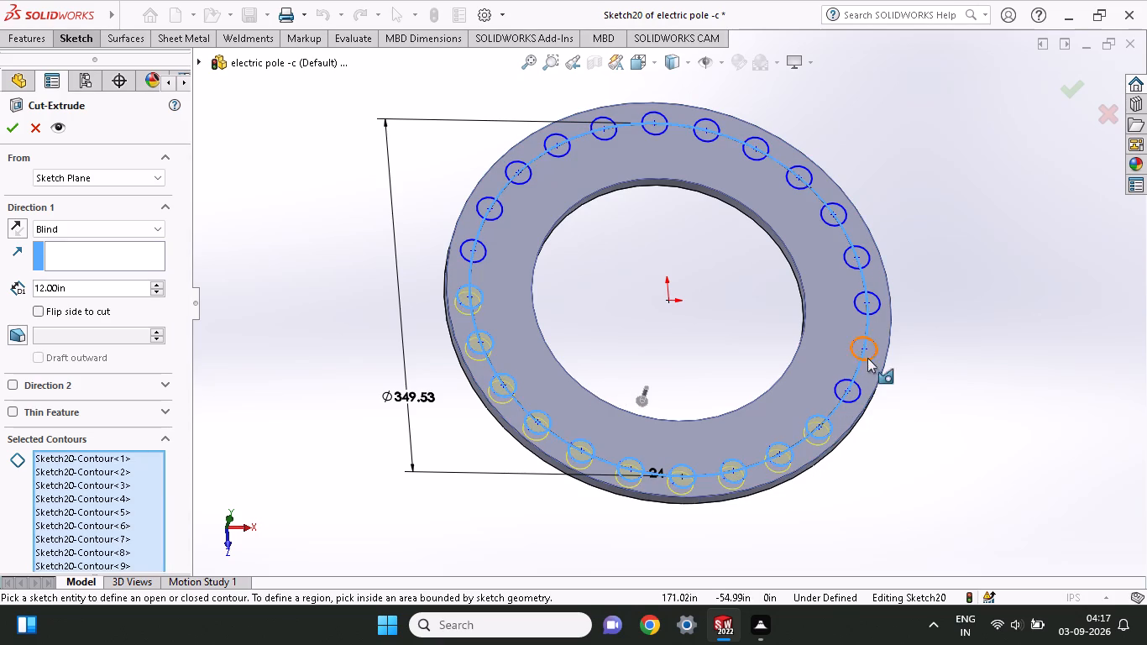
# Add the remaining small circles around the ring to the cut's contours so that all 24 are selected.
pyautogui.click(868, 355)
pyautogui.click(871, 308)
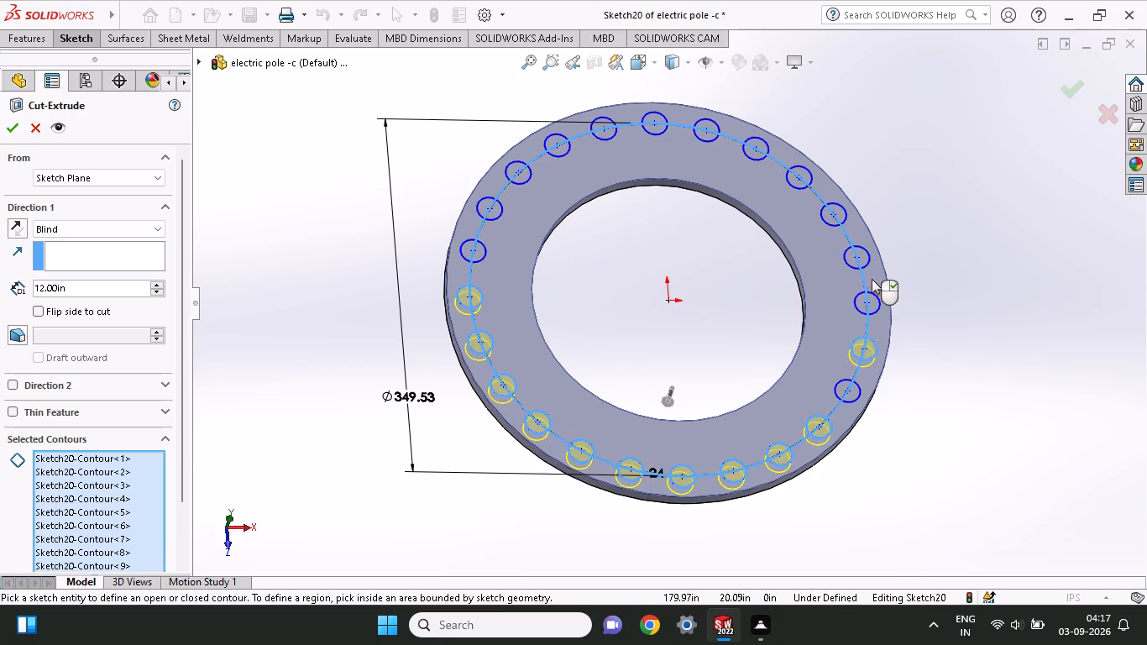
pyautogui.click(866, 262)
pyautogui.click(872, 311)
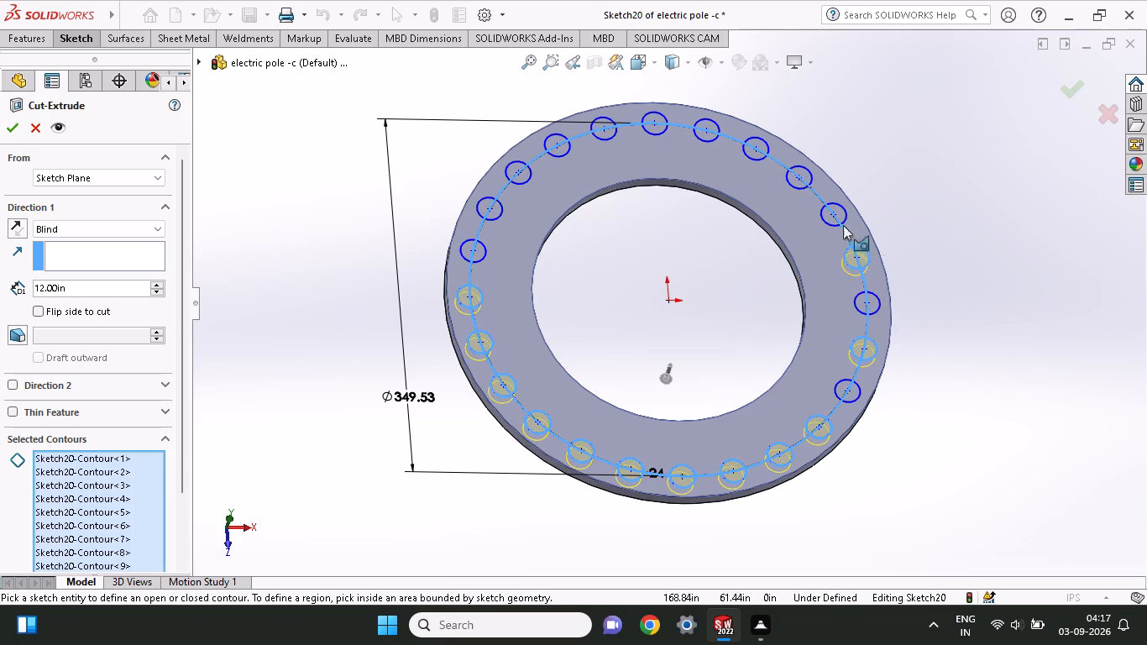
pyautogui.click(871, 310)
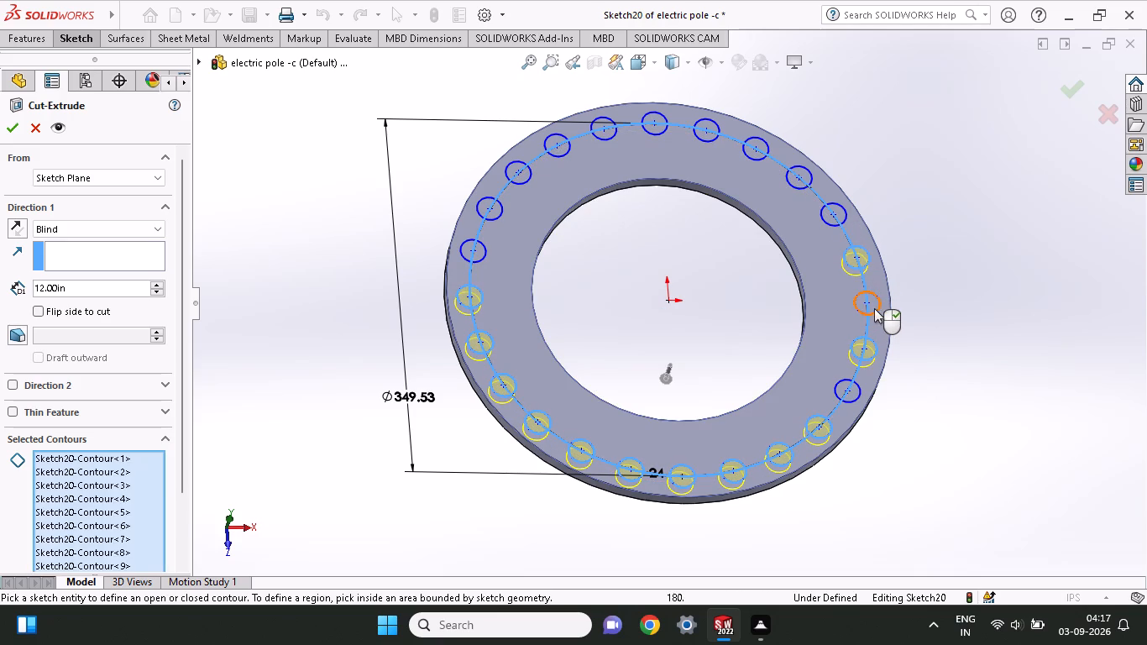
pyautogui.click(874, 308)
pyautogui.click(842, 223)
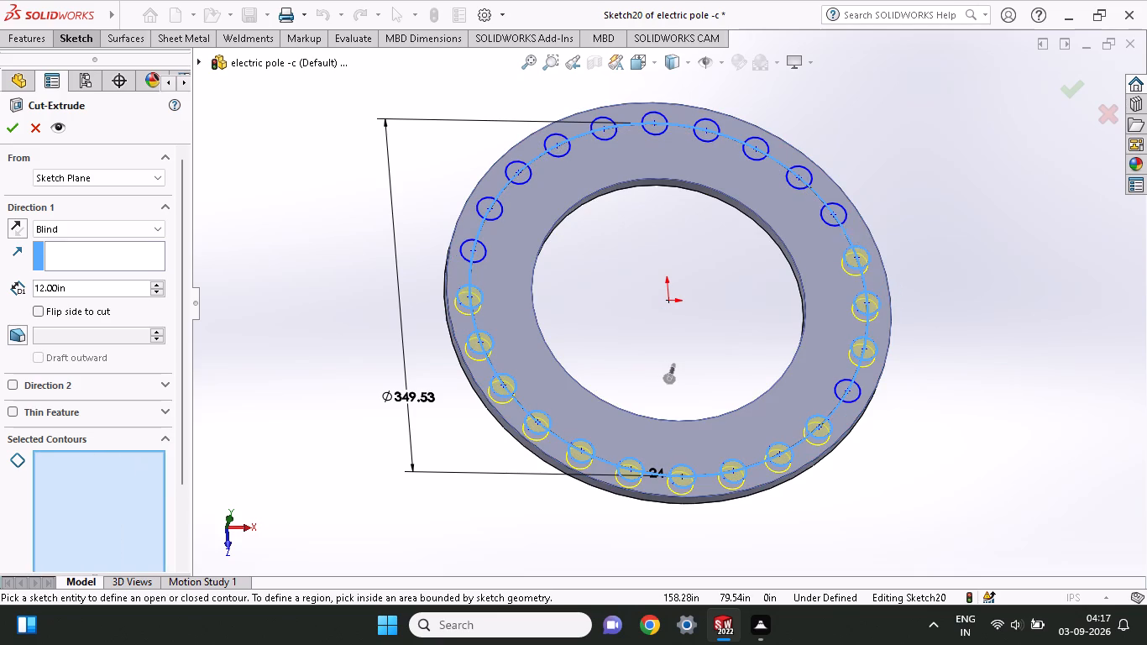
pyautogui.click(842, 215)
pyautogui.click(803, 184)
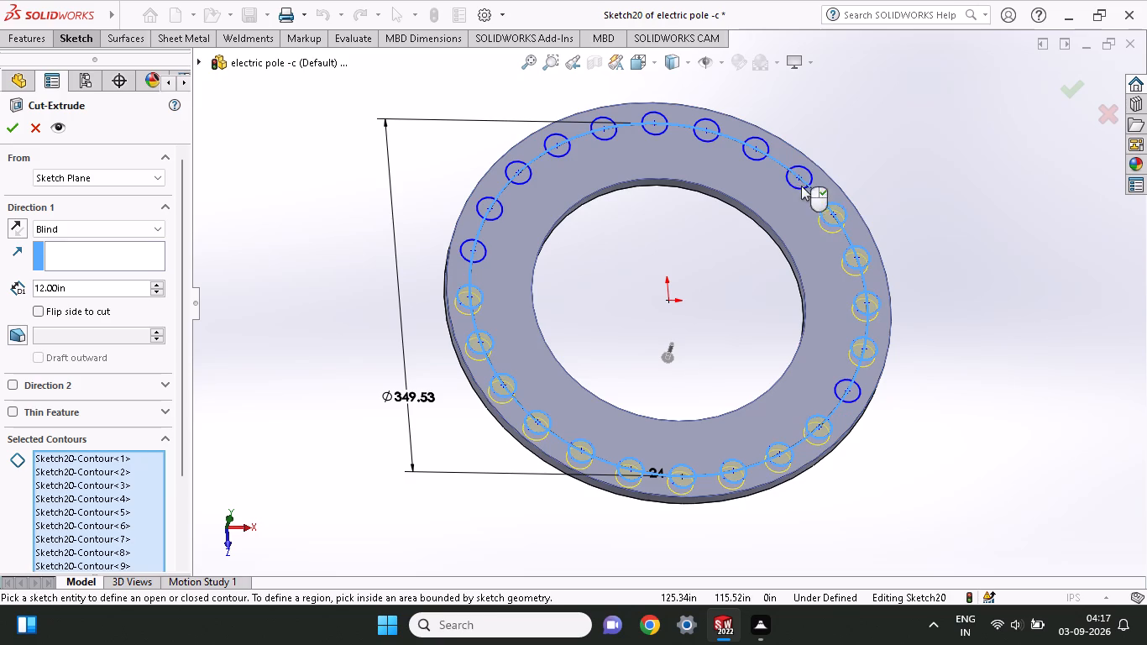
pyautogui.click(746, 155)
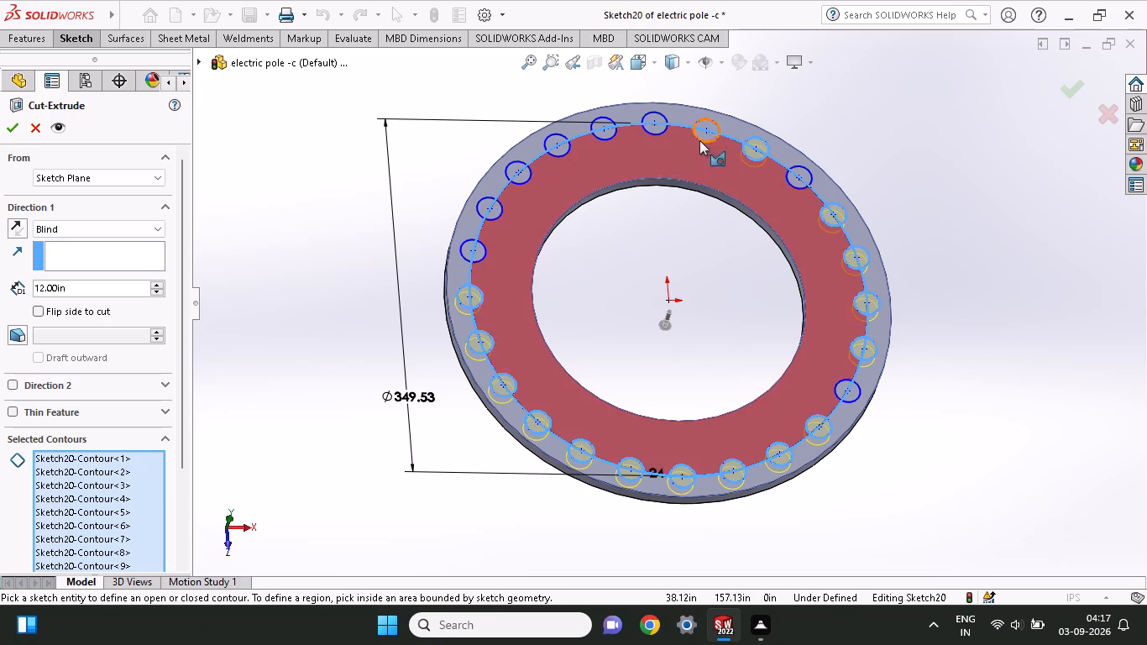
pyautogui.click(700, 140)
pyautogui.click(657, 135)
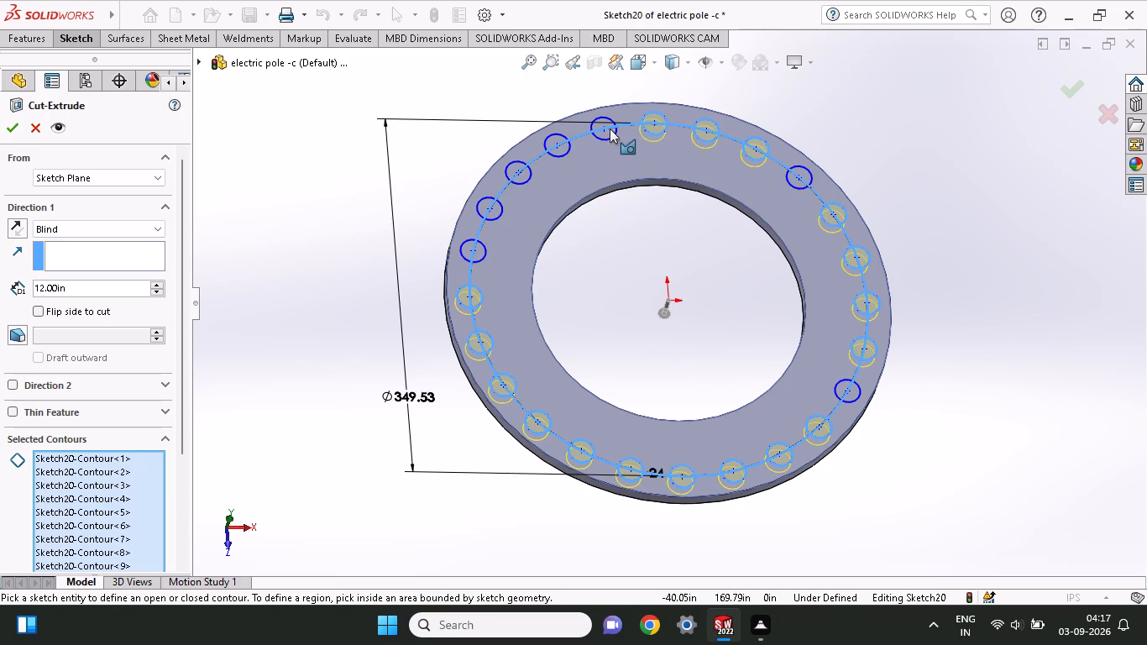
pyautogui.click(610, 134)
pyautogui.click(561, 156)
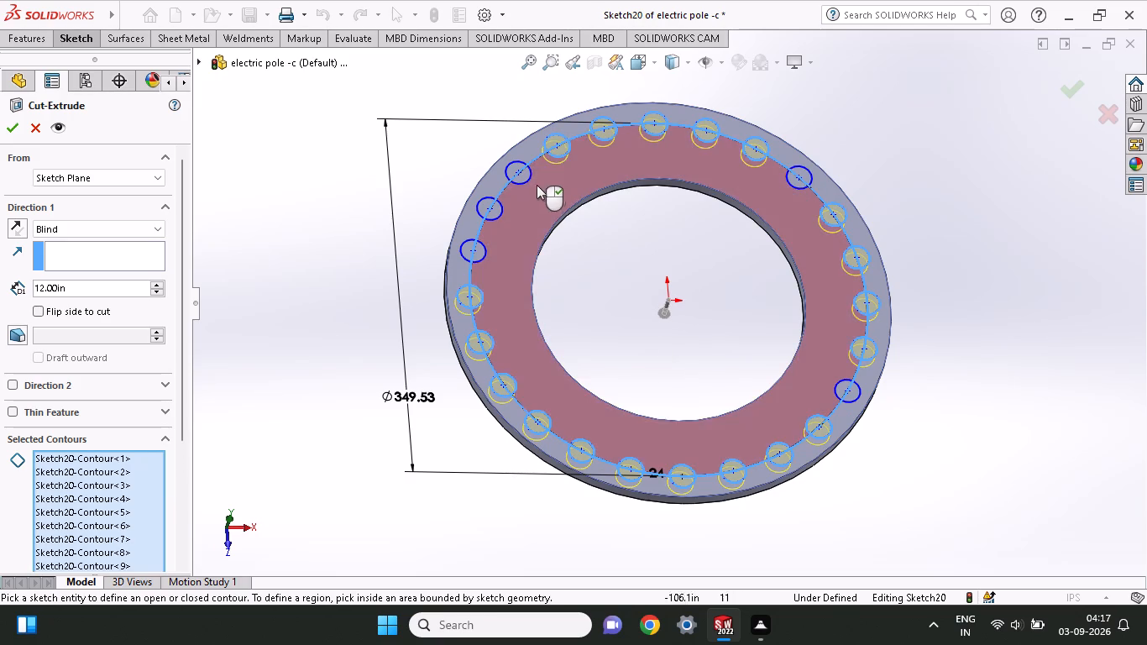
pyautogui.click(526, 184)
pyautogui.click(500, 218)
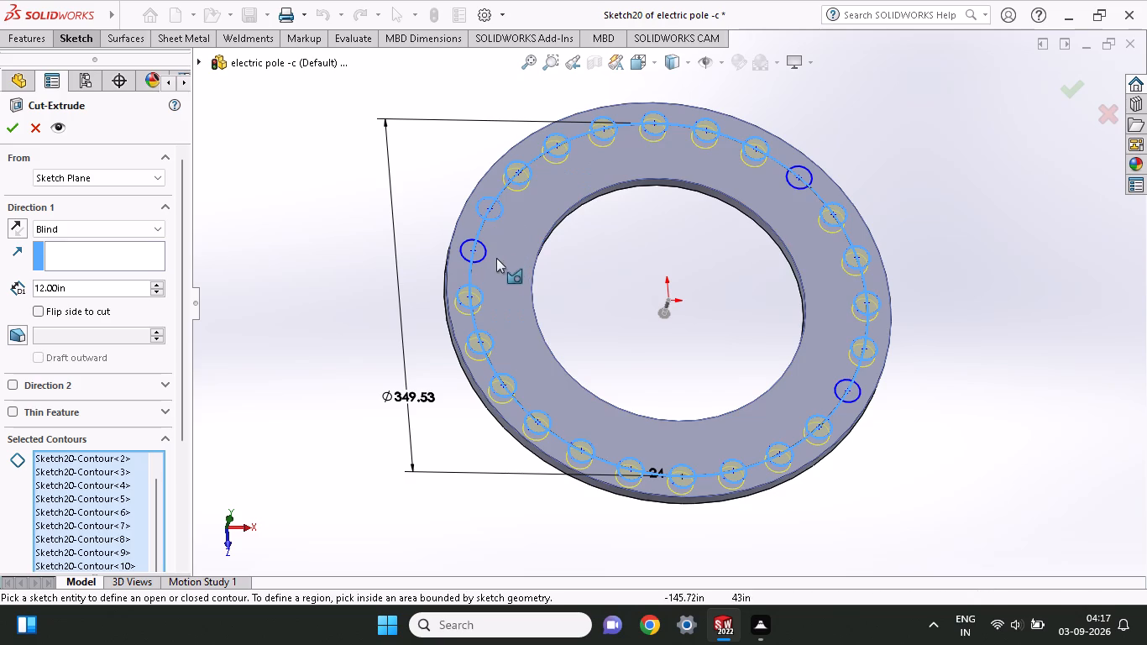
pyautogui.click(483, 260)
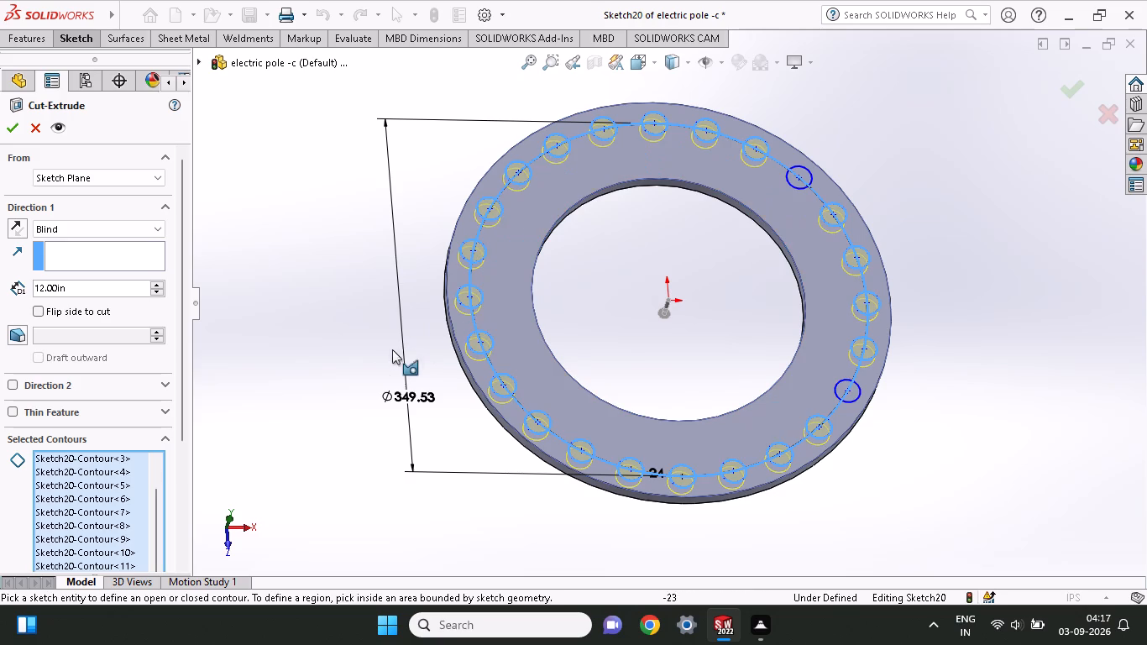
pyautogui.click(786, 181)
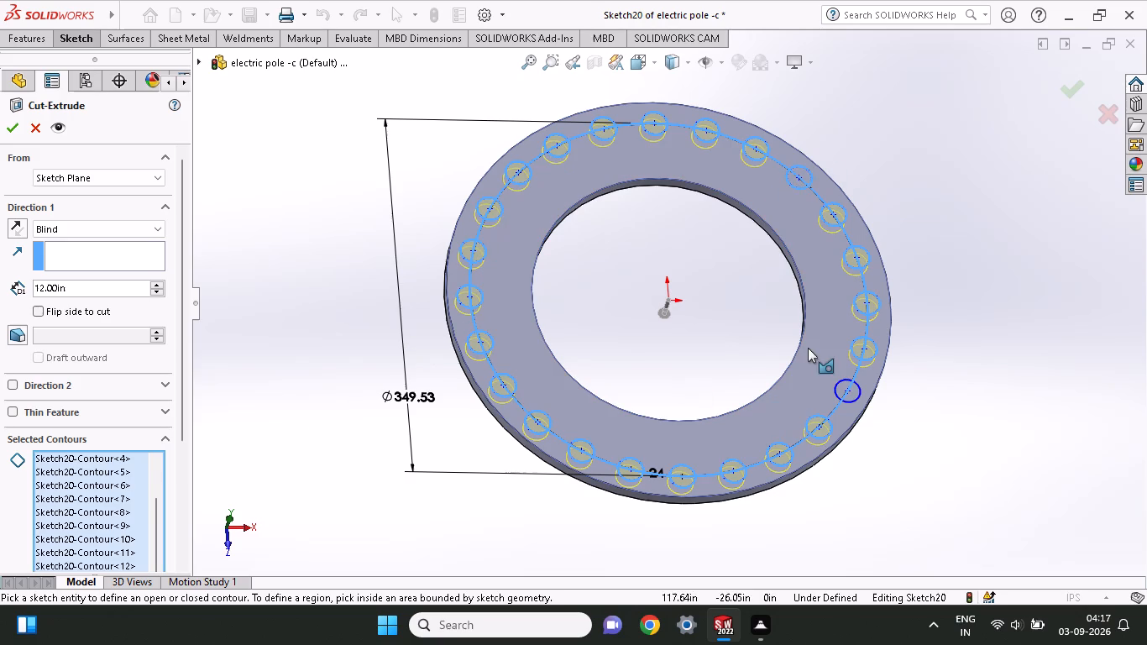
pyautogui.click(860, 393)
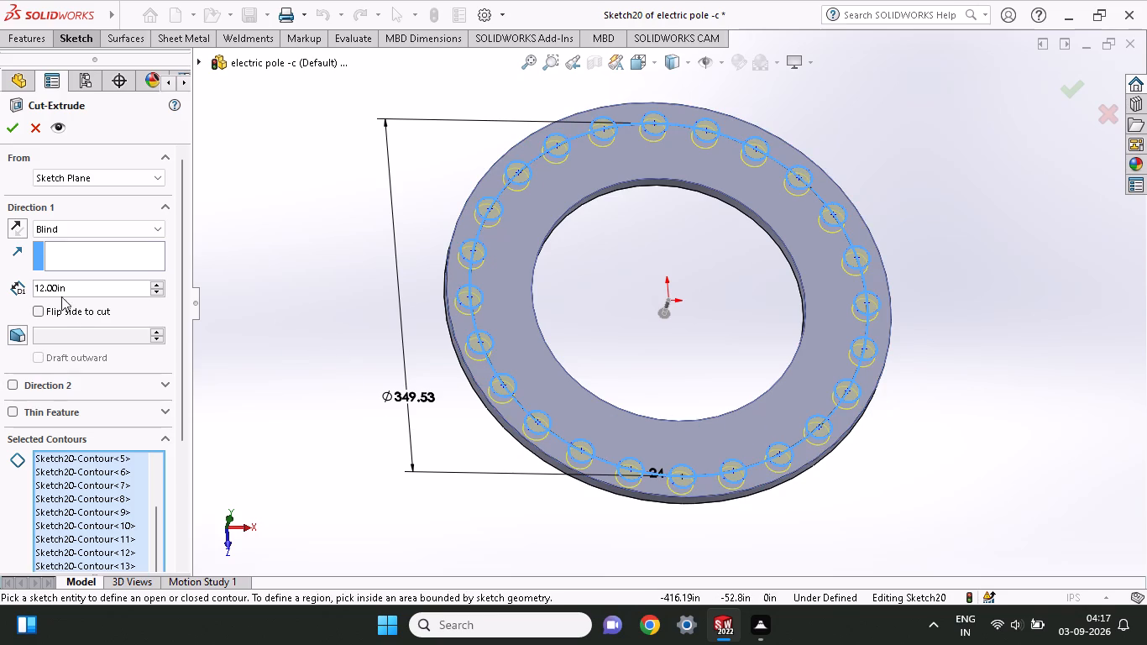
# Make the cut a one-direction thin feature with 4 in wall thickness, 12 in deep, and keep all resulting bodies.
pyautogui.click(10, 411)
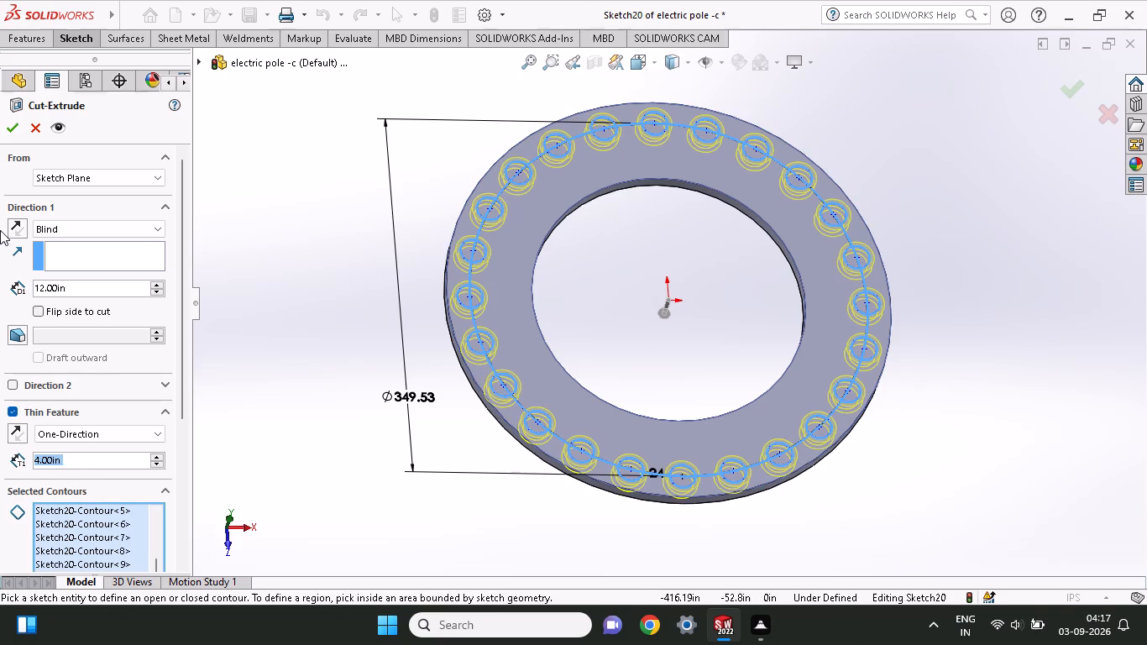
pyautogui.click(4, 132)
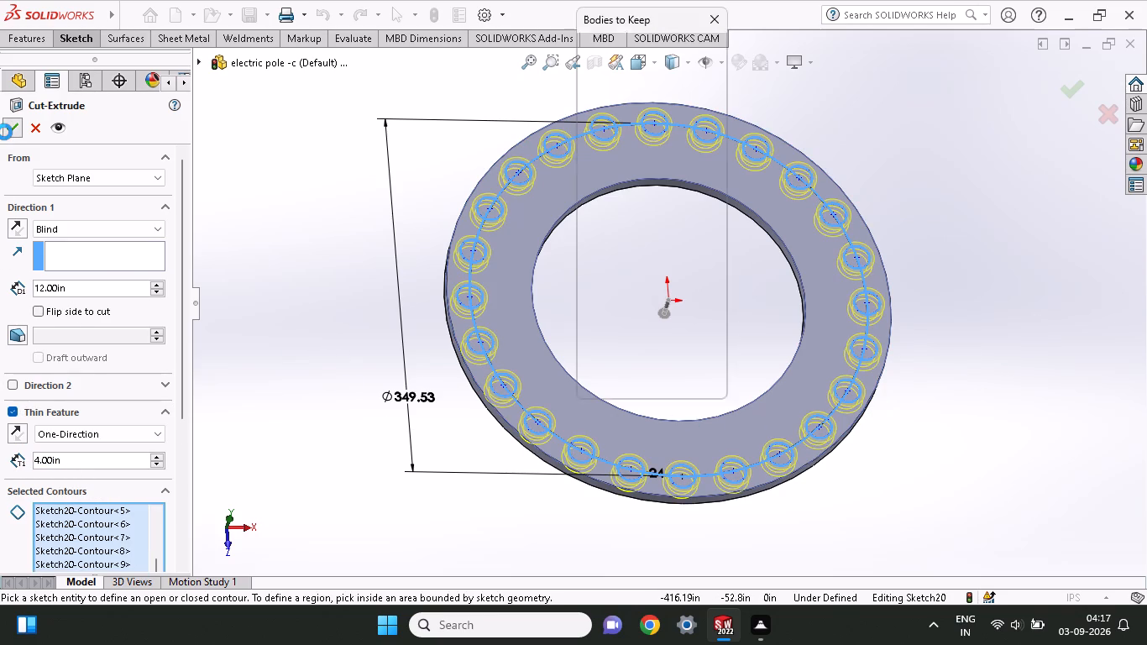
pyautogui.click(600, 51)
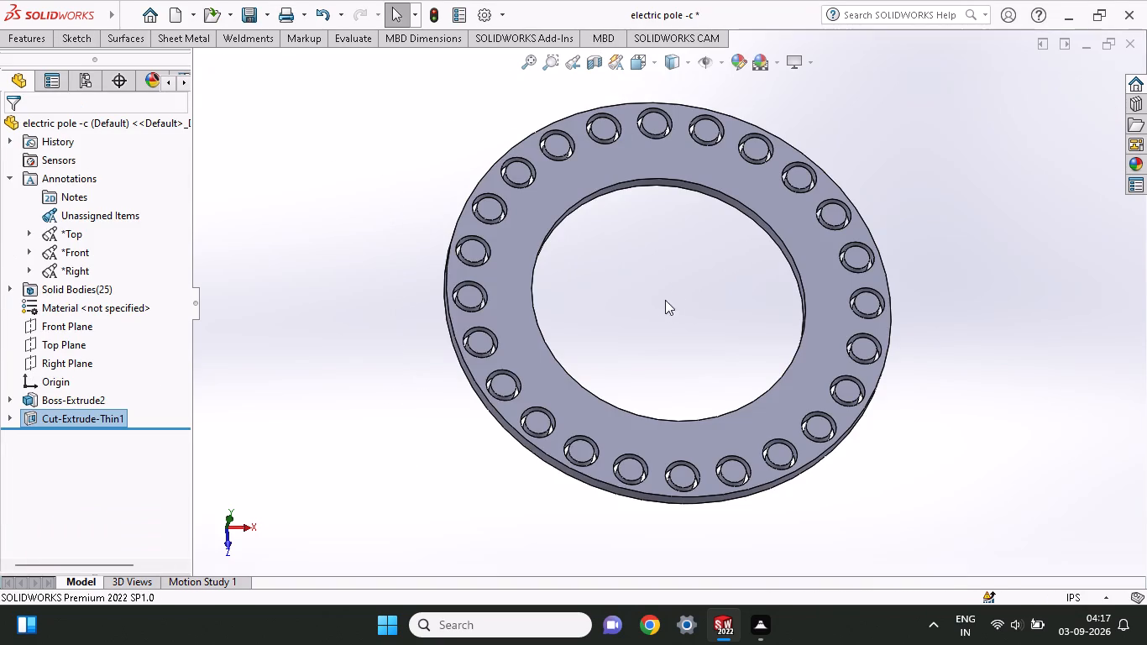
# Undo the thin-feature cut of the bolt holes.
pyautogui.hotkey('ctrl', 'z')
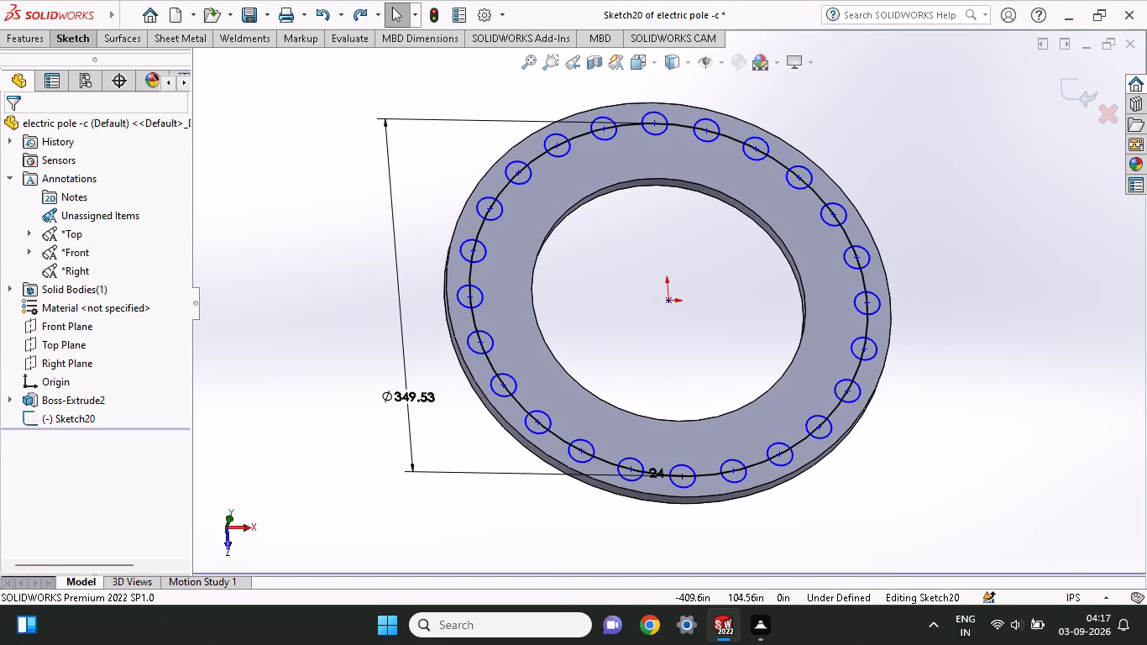
# Start a new blind 12 in extruded cut from the 24-circle sketch and expand the feature tree for choosing its contours.
pyautogui.click(26, 45)
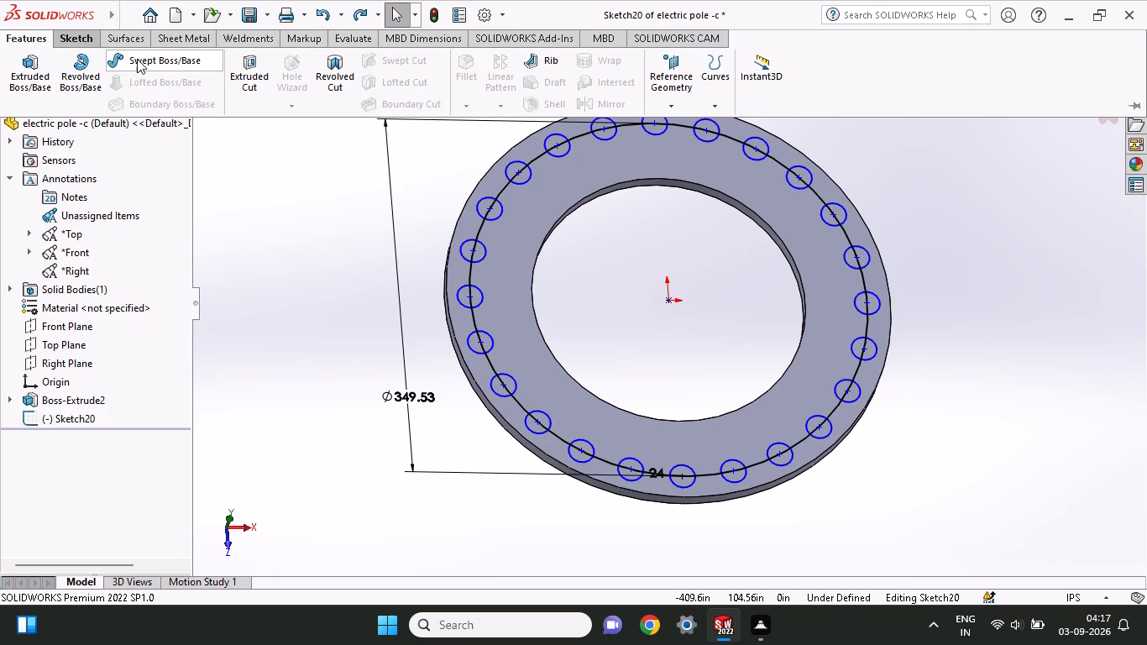
pyautogui.click(237, 60)
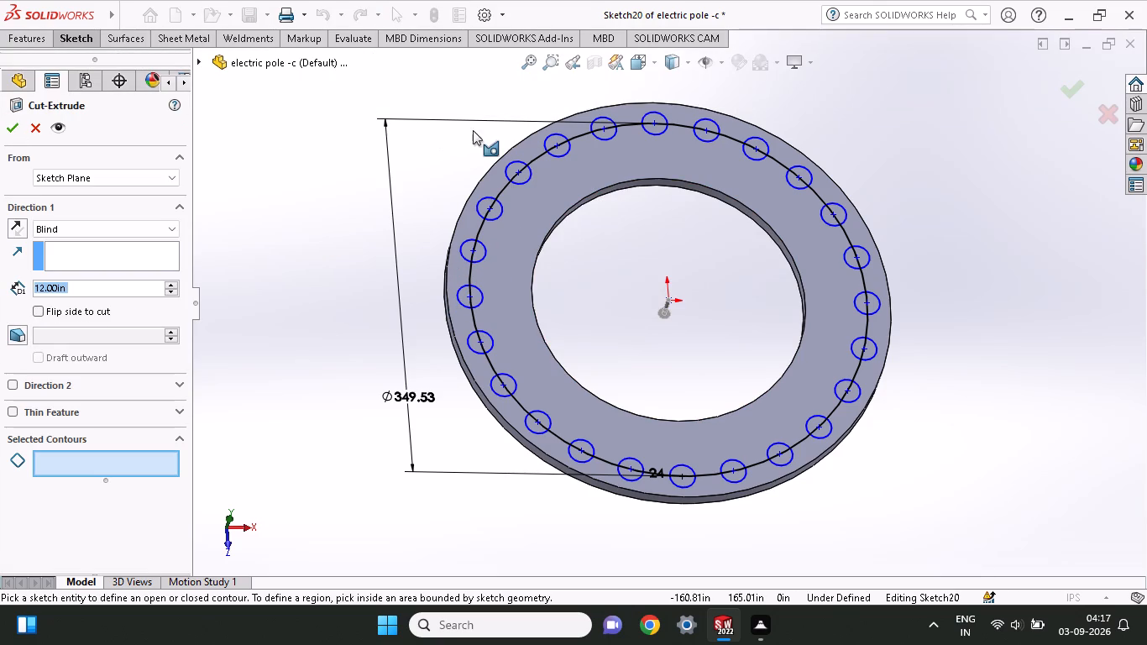
pyautogui.click(198, 63)
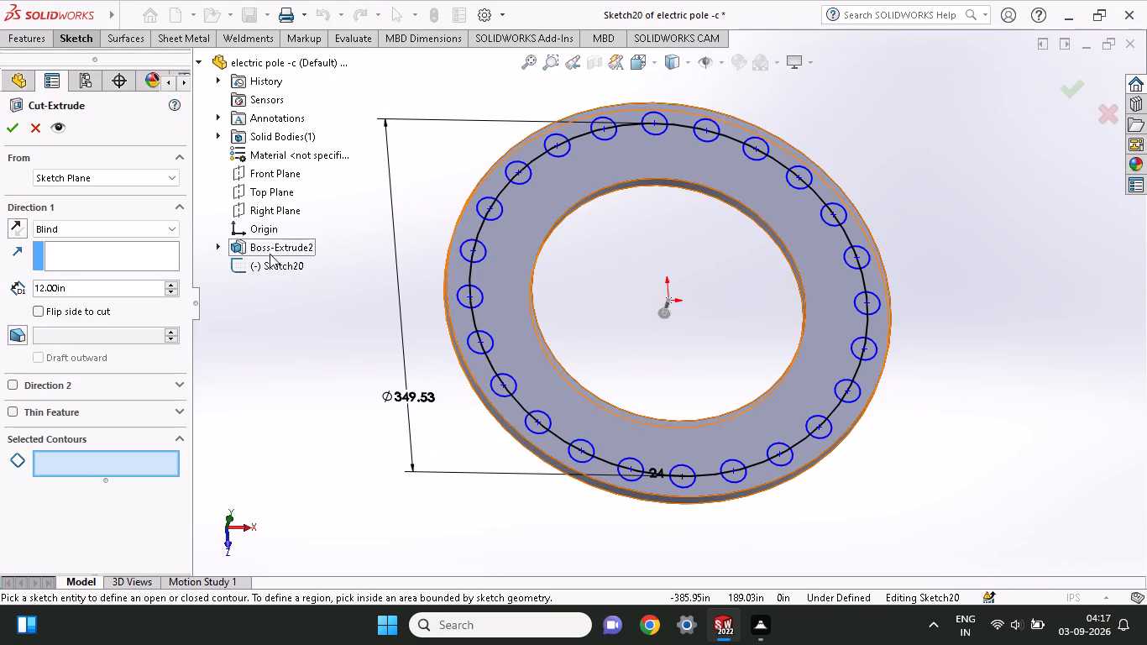
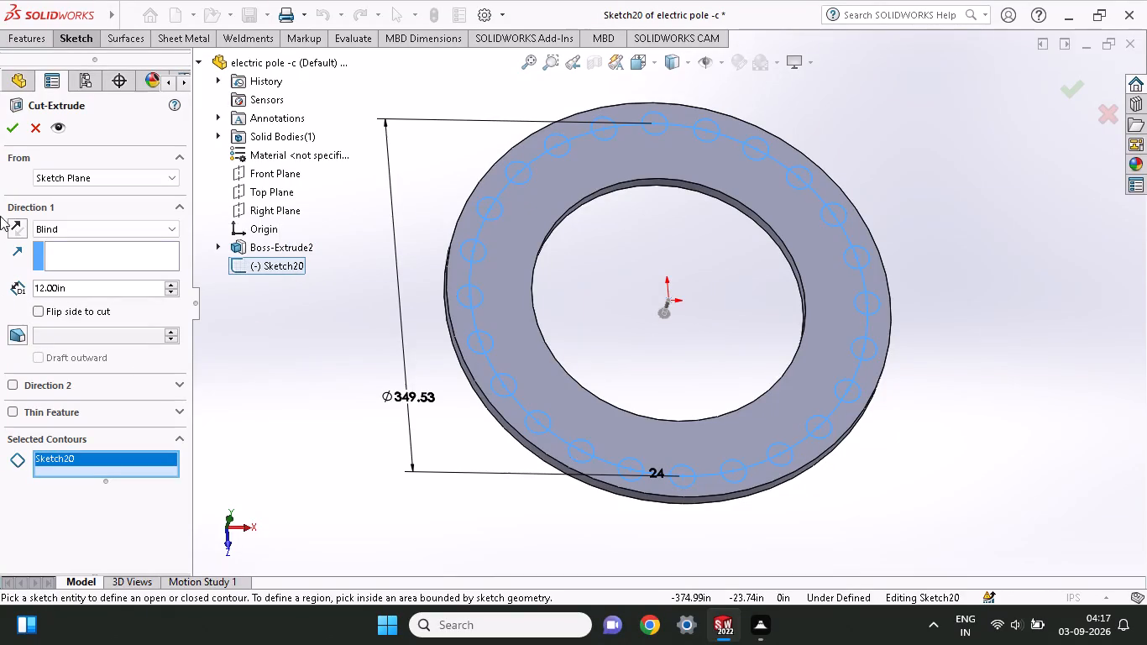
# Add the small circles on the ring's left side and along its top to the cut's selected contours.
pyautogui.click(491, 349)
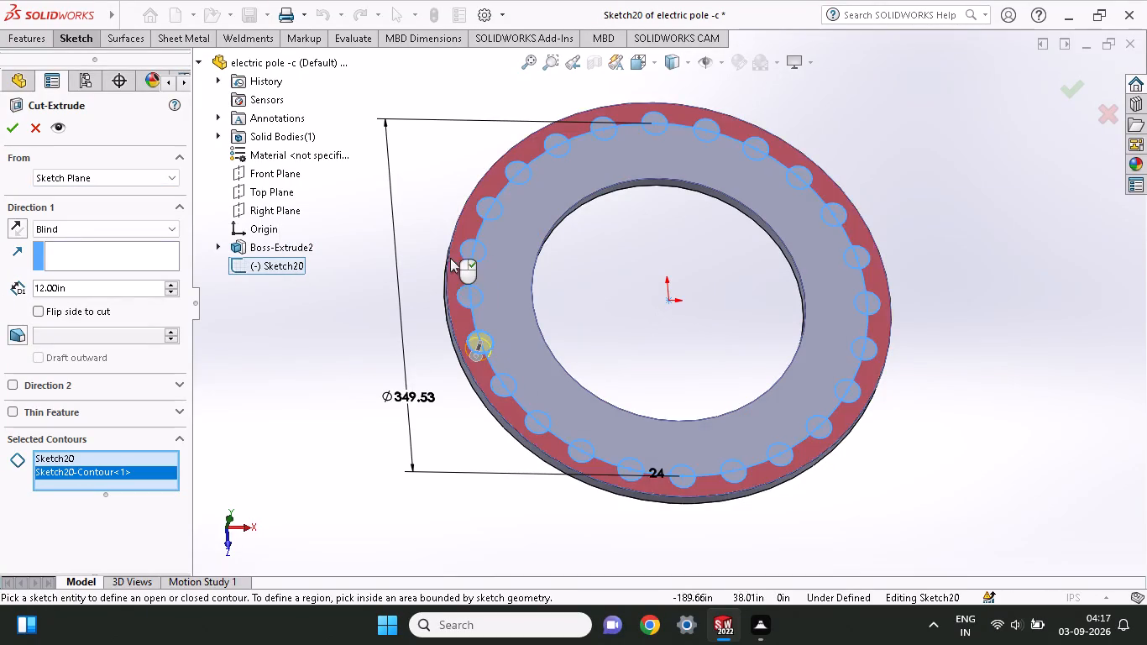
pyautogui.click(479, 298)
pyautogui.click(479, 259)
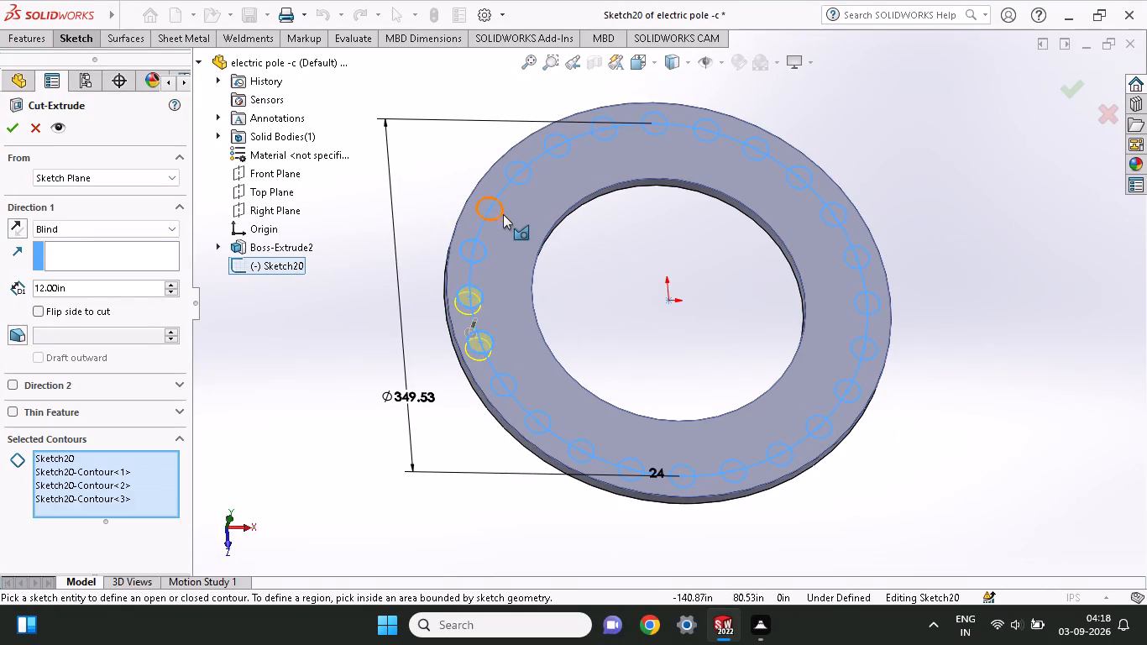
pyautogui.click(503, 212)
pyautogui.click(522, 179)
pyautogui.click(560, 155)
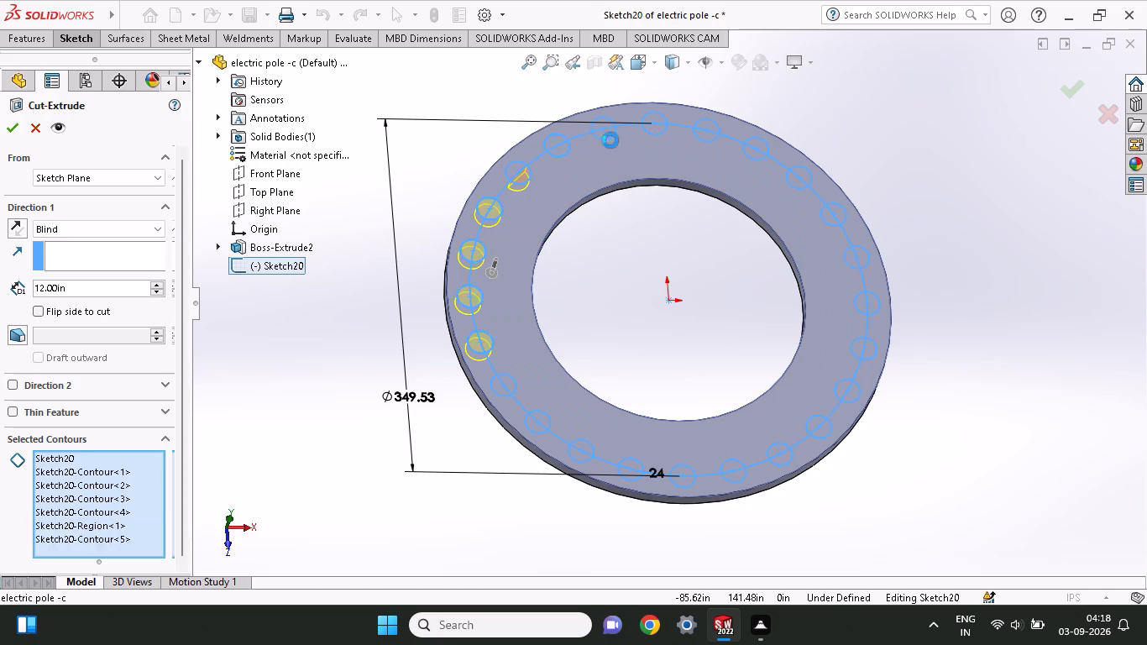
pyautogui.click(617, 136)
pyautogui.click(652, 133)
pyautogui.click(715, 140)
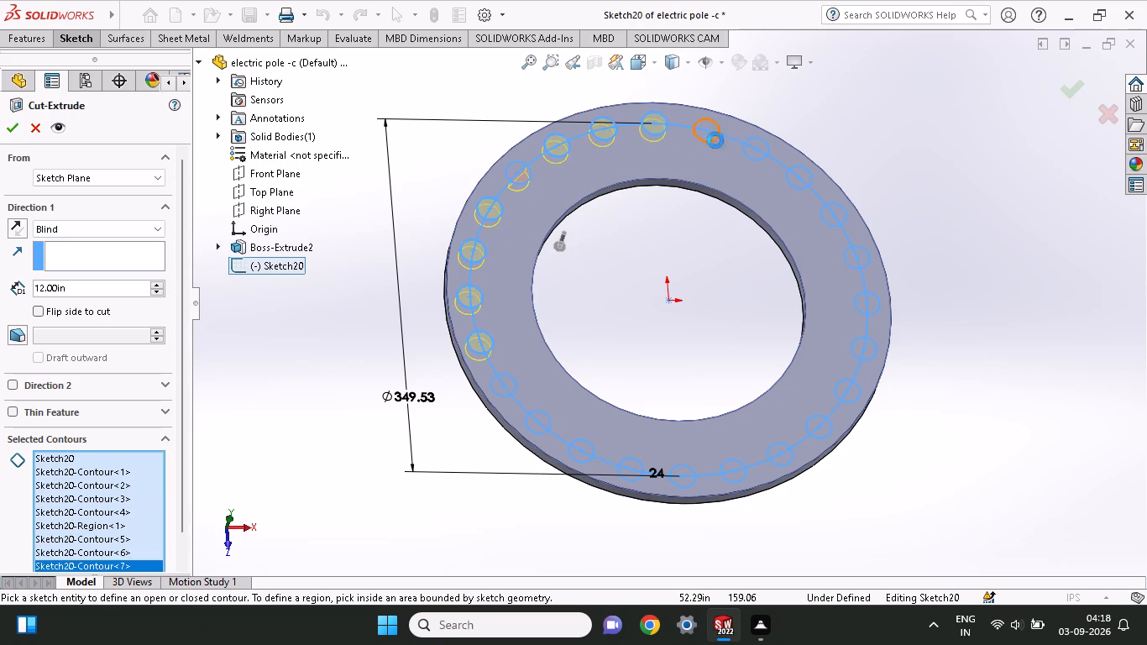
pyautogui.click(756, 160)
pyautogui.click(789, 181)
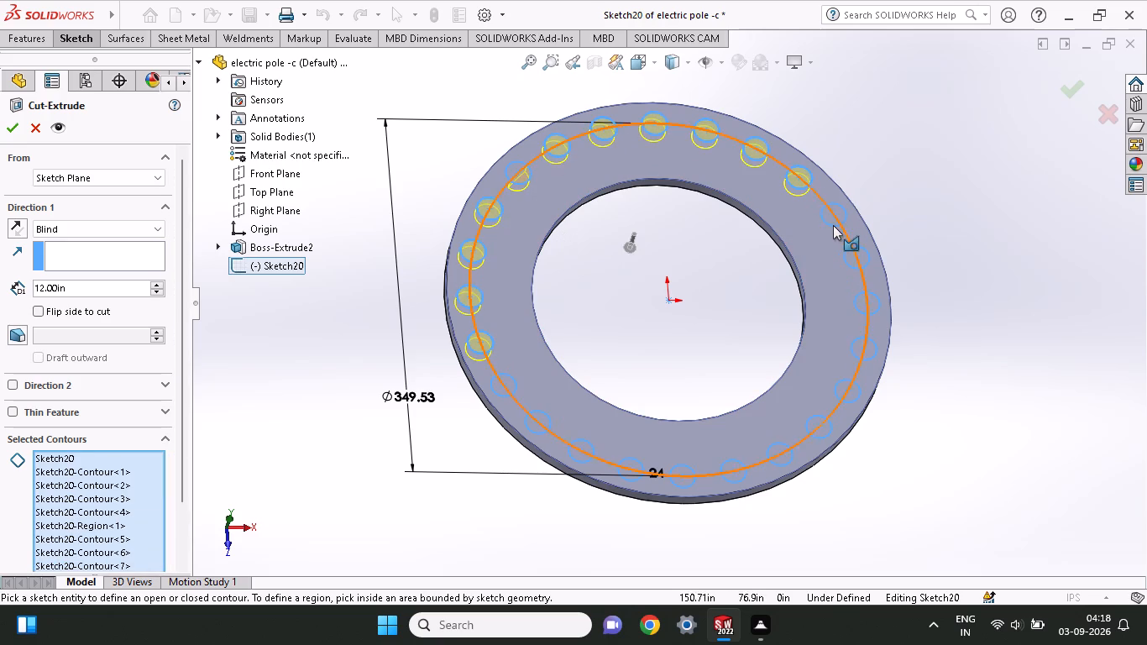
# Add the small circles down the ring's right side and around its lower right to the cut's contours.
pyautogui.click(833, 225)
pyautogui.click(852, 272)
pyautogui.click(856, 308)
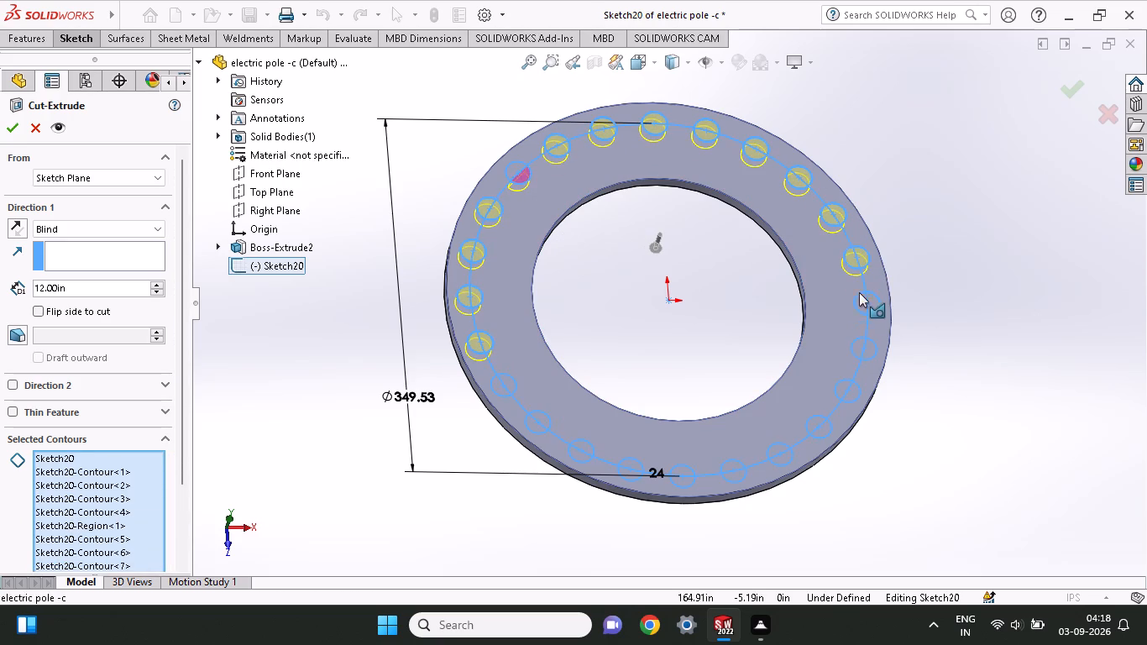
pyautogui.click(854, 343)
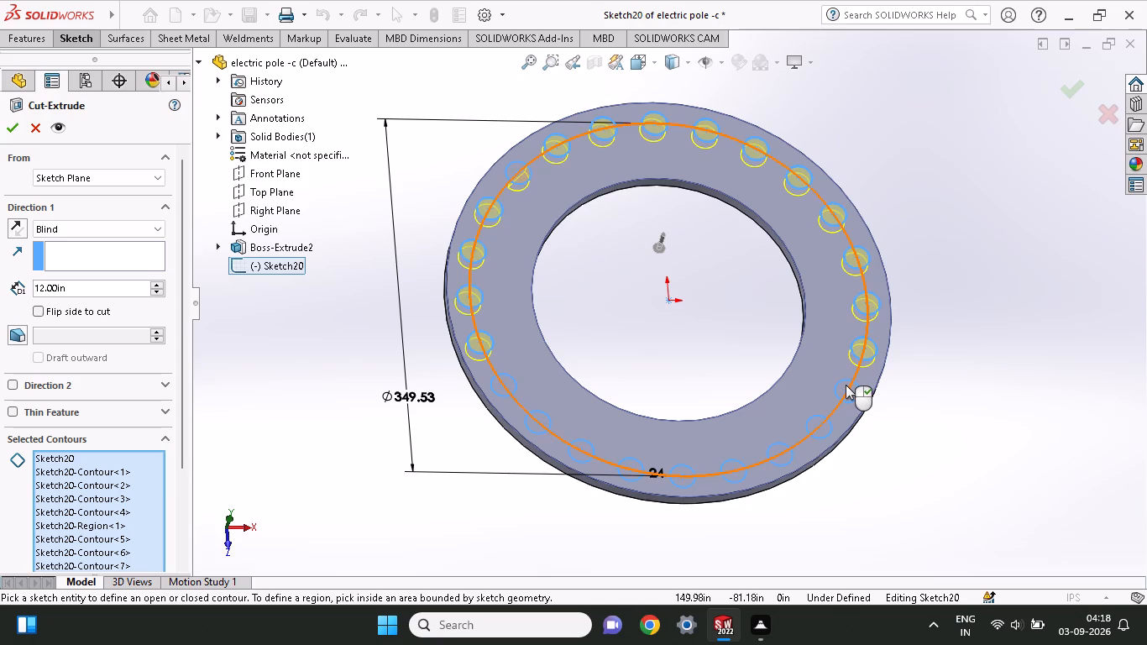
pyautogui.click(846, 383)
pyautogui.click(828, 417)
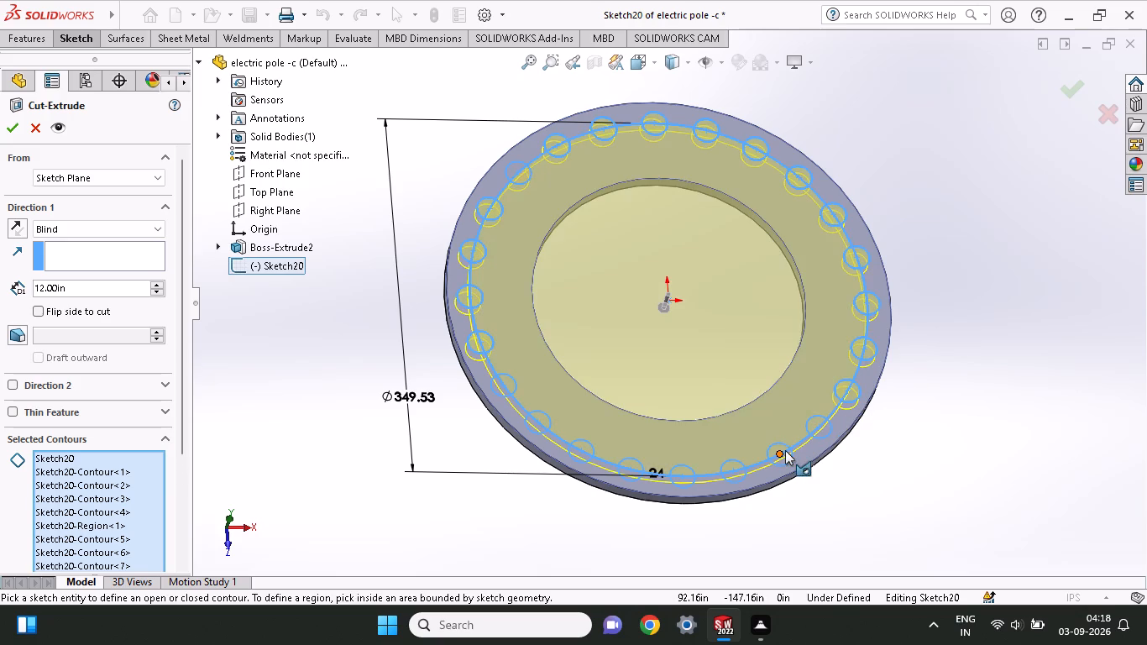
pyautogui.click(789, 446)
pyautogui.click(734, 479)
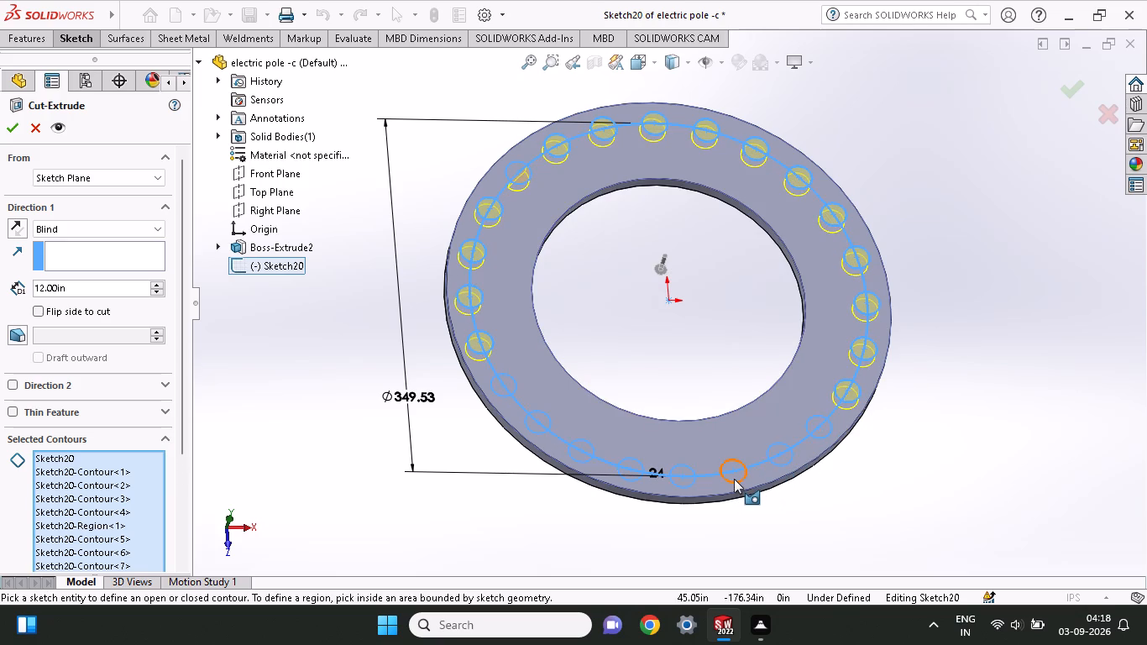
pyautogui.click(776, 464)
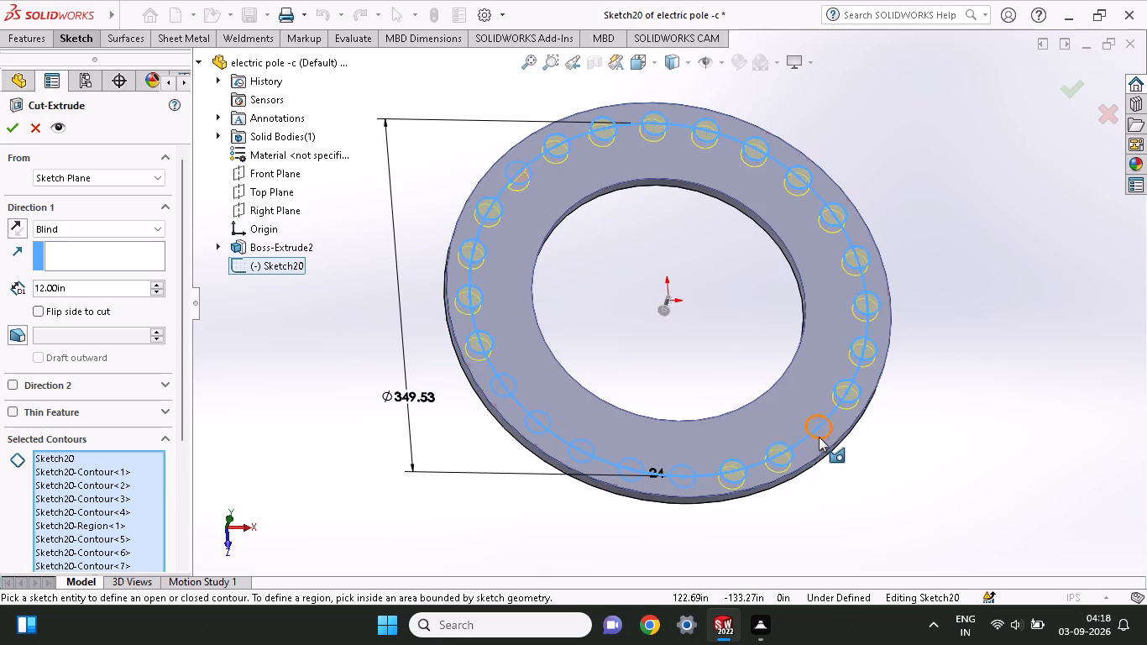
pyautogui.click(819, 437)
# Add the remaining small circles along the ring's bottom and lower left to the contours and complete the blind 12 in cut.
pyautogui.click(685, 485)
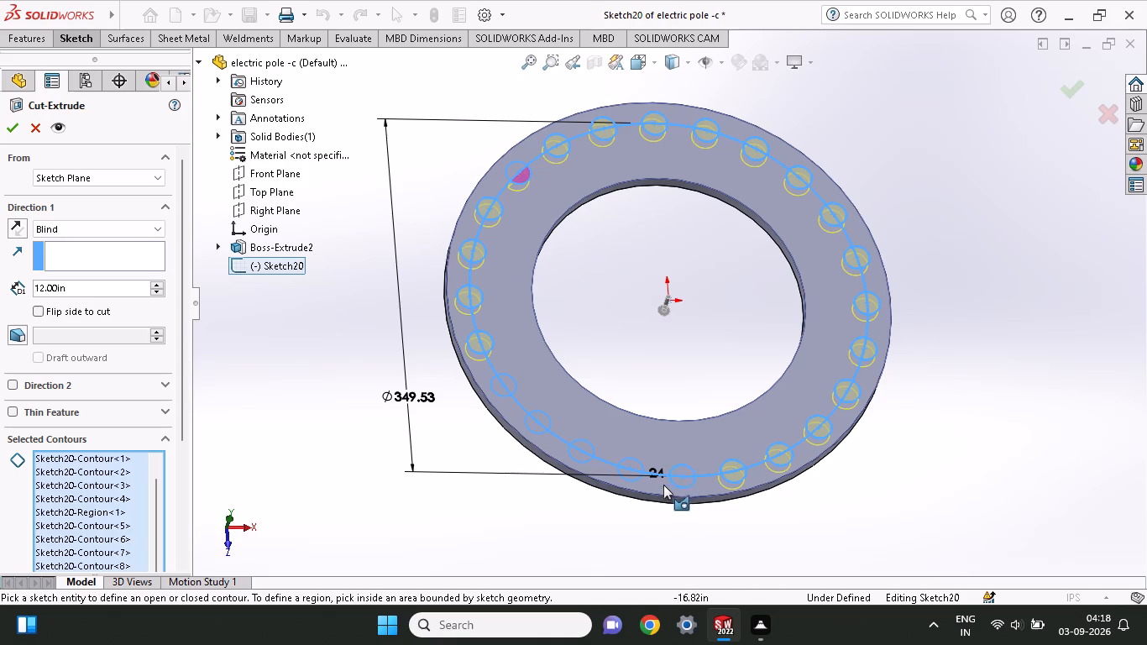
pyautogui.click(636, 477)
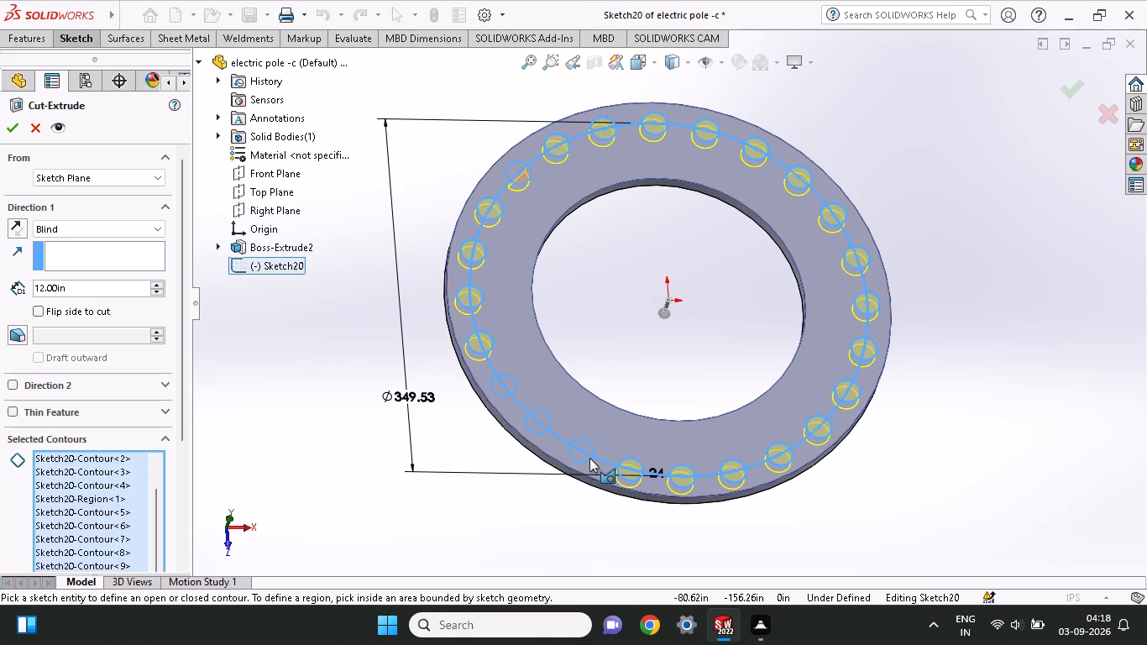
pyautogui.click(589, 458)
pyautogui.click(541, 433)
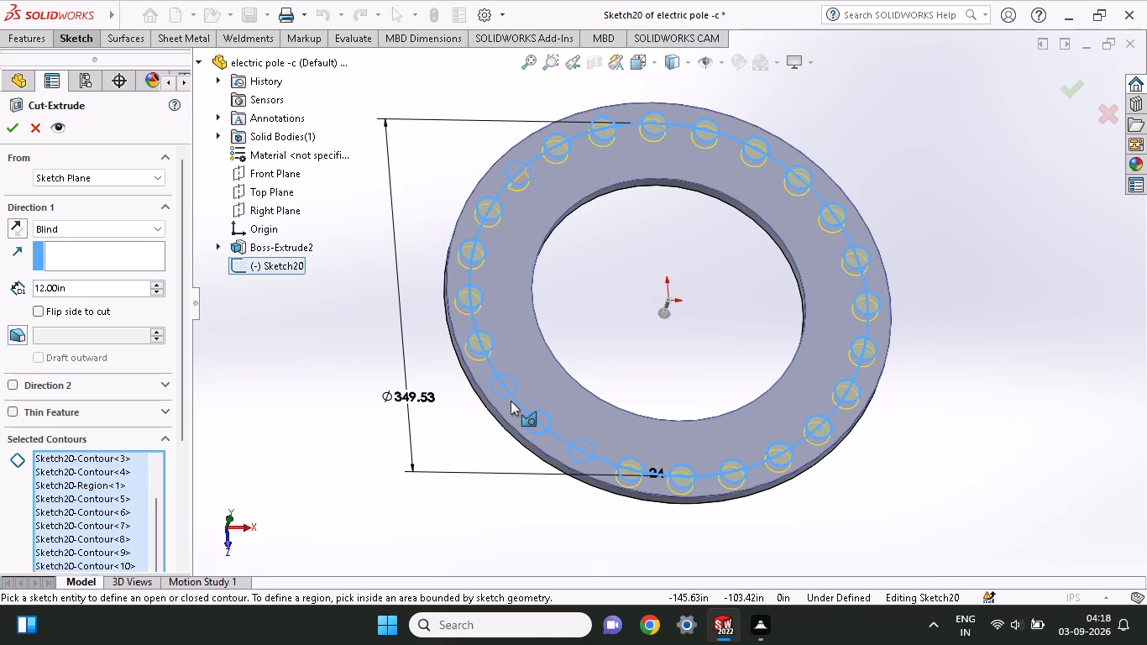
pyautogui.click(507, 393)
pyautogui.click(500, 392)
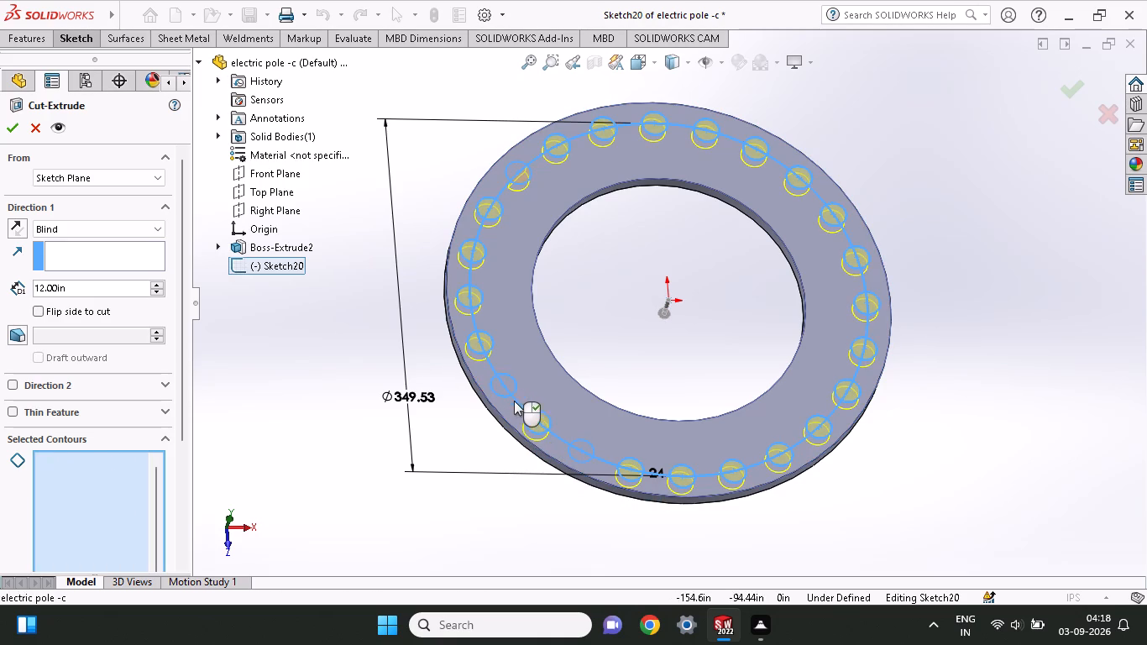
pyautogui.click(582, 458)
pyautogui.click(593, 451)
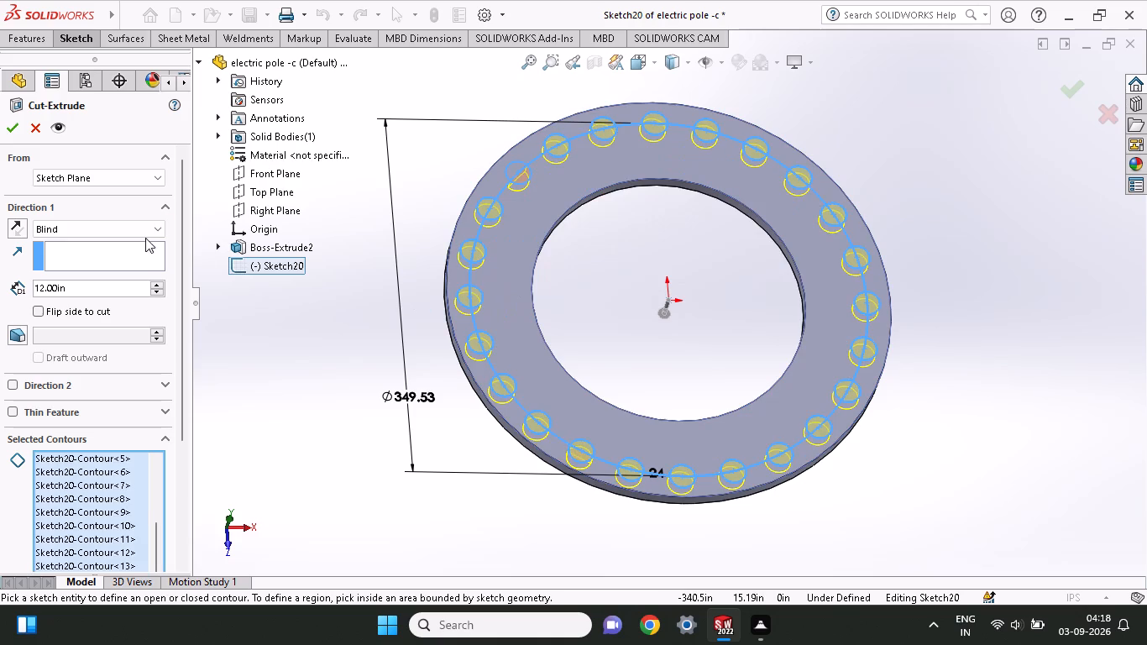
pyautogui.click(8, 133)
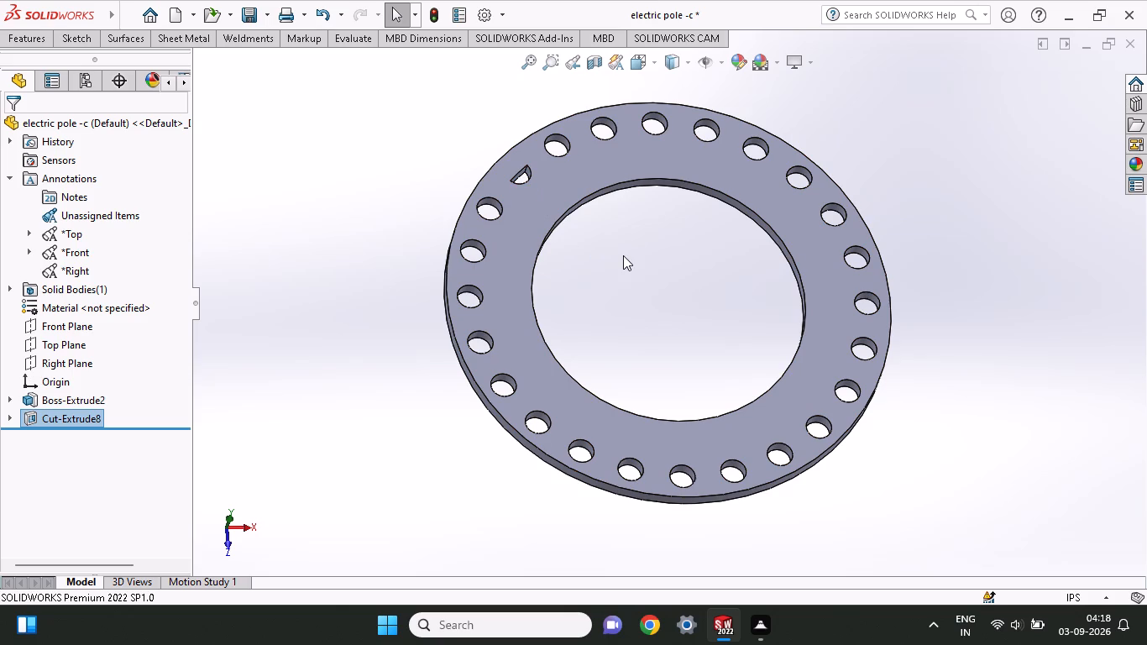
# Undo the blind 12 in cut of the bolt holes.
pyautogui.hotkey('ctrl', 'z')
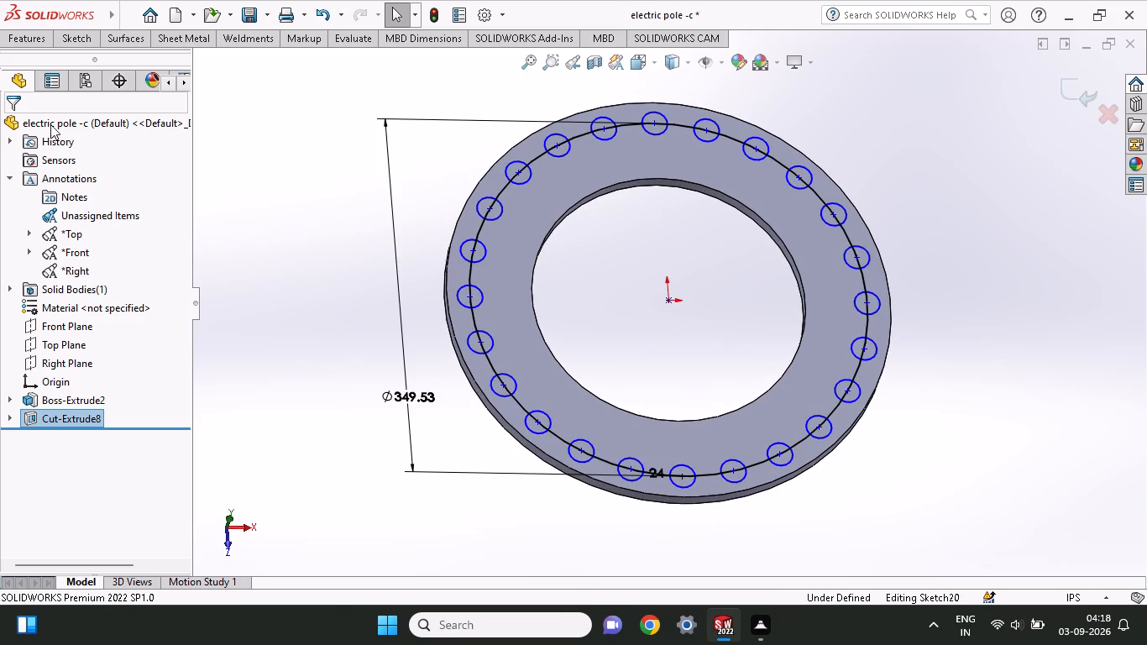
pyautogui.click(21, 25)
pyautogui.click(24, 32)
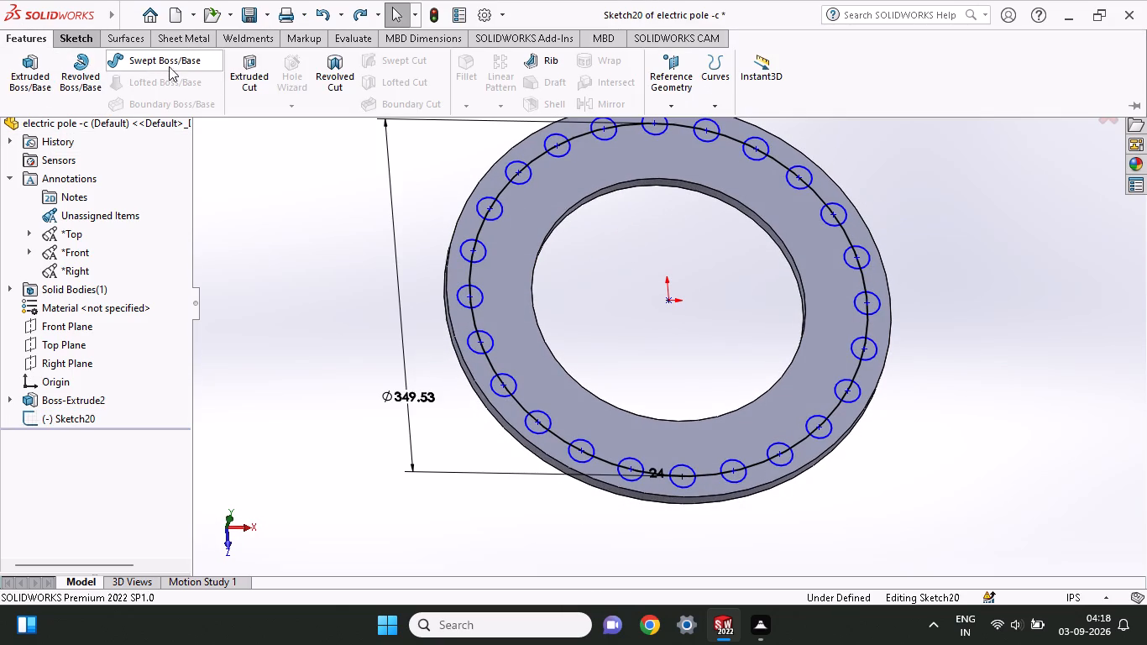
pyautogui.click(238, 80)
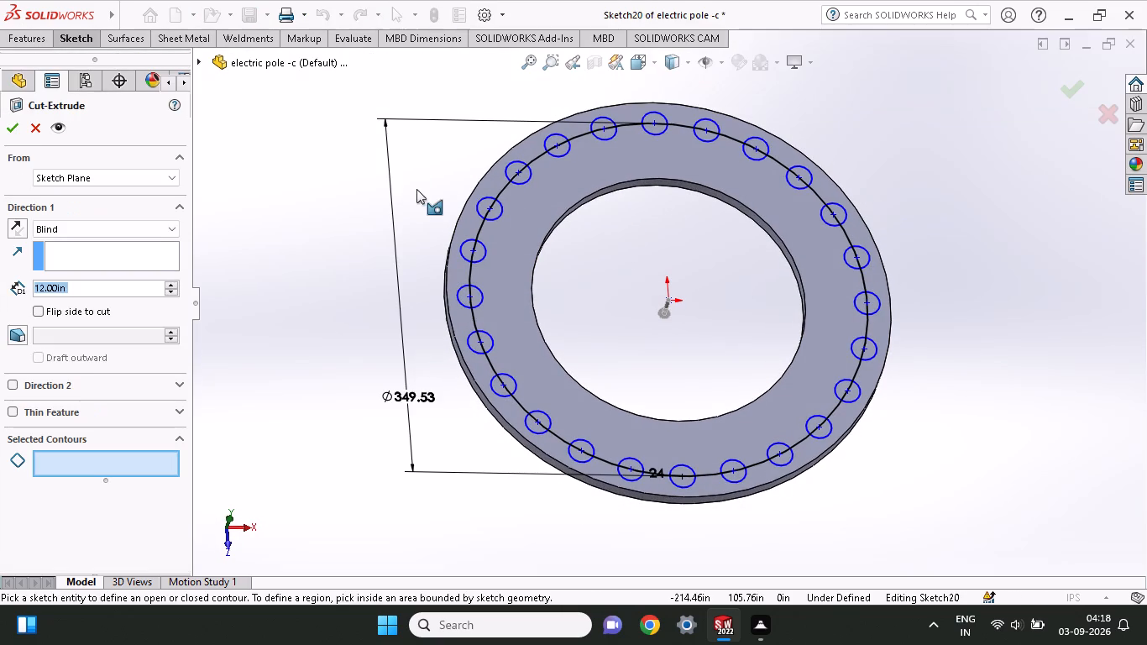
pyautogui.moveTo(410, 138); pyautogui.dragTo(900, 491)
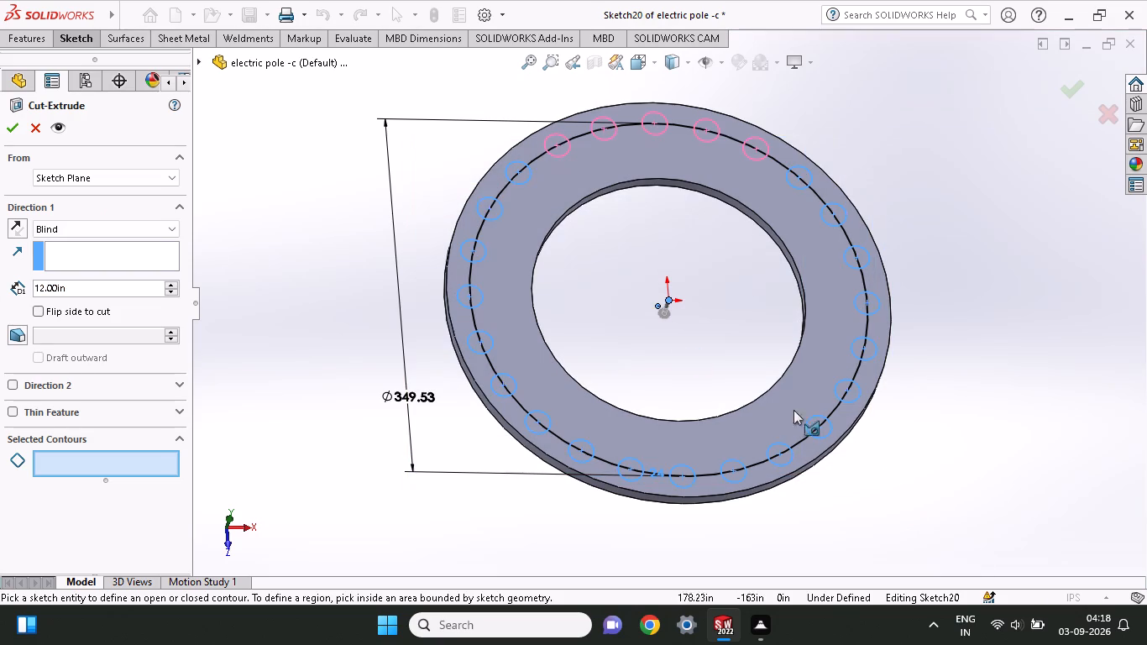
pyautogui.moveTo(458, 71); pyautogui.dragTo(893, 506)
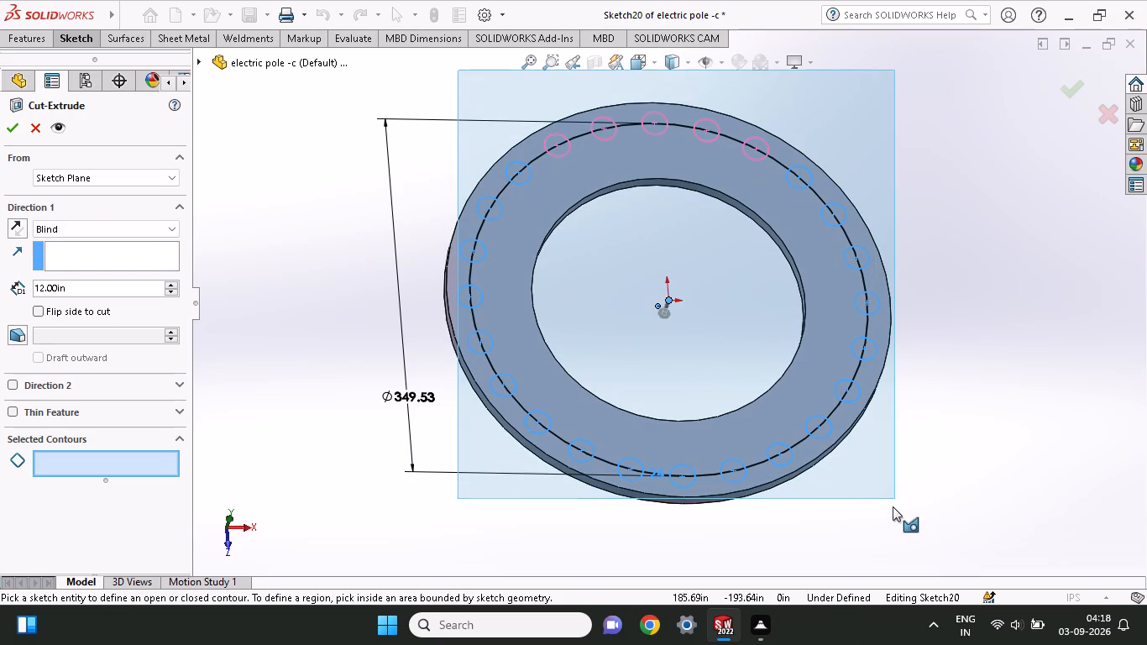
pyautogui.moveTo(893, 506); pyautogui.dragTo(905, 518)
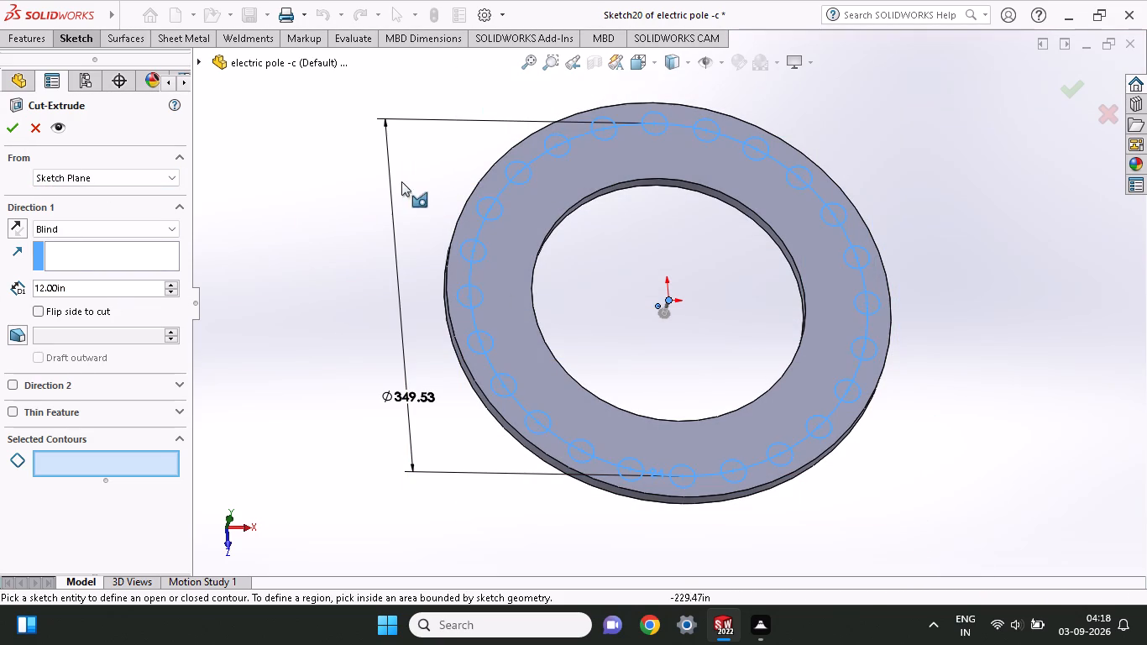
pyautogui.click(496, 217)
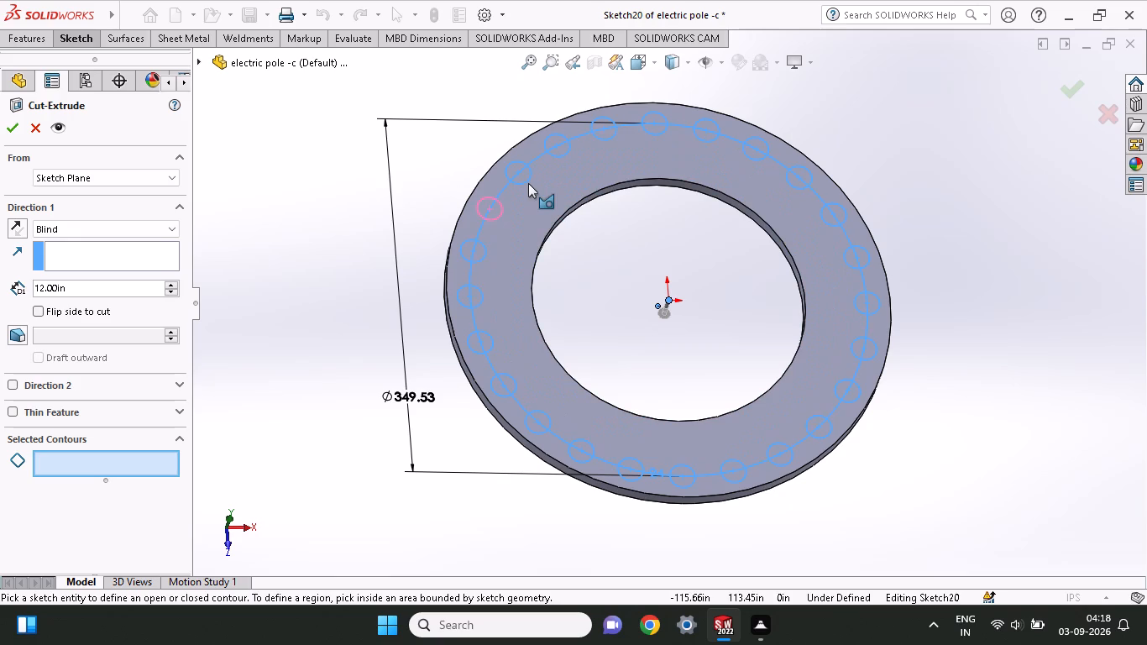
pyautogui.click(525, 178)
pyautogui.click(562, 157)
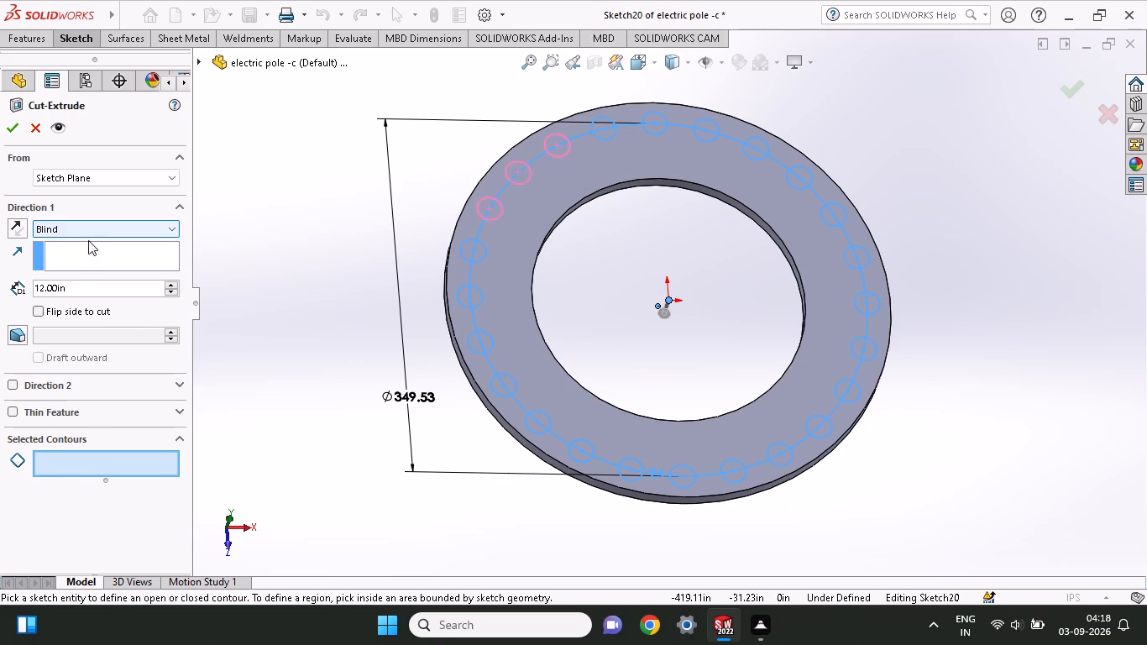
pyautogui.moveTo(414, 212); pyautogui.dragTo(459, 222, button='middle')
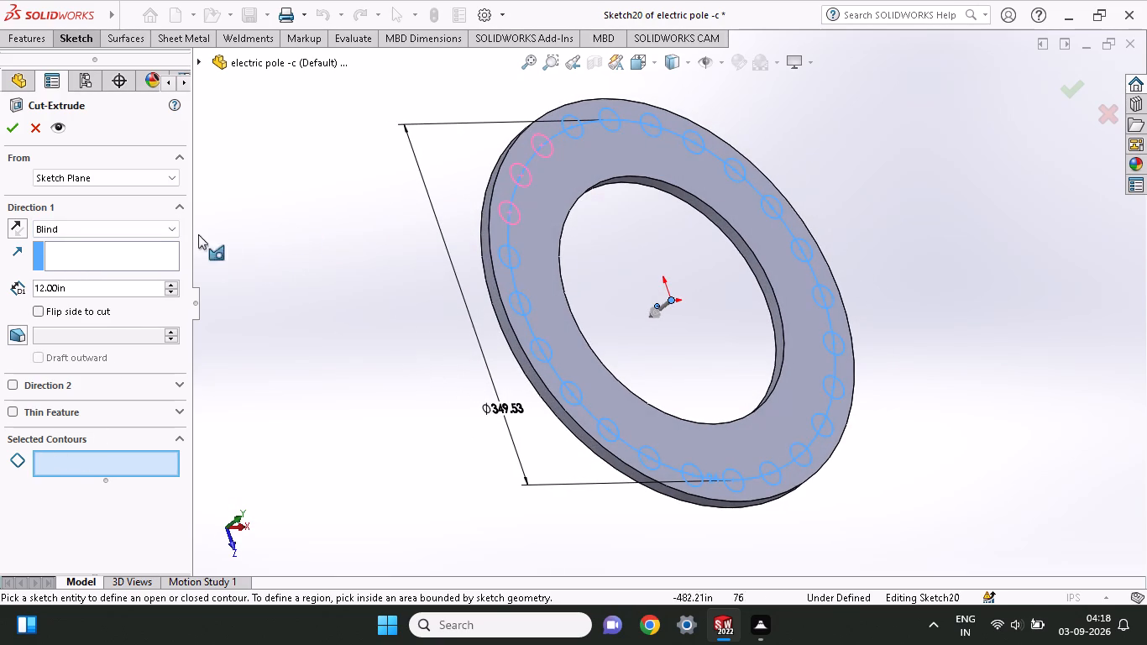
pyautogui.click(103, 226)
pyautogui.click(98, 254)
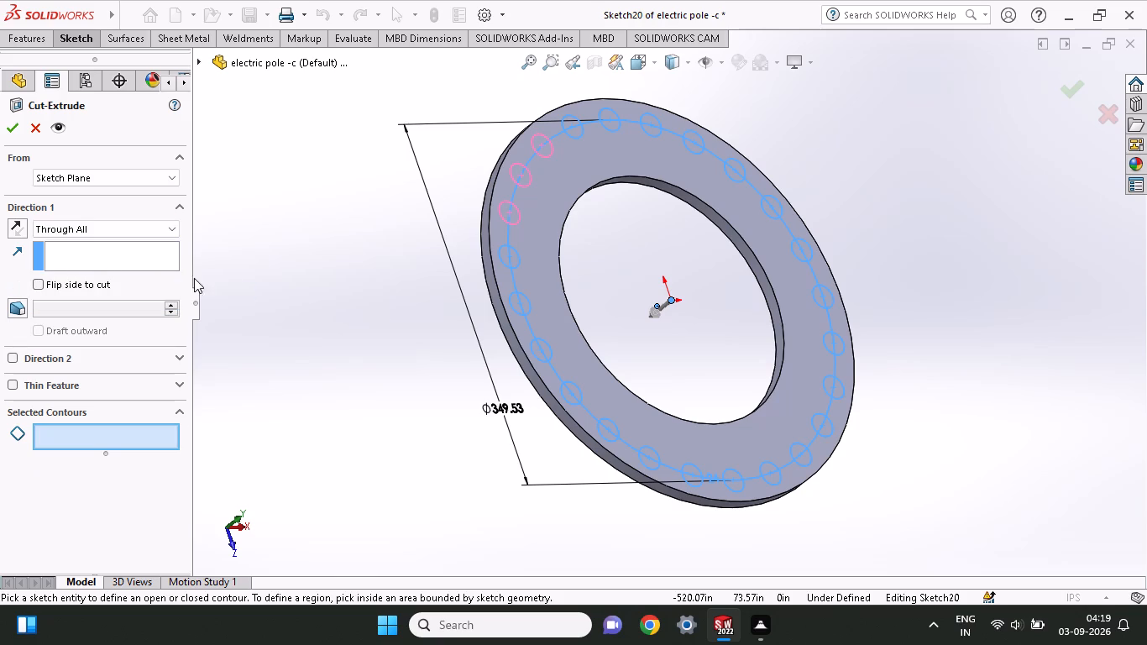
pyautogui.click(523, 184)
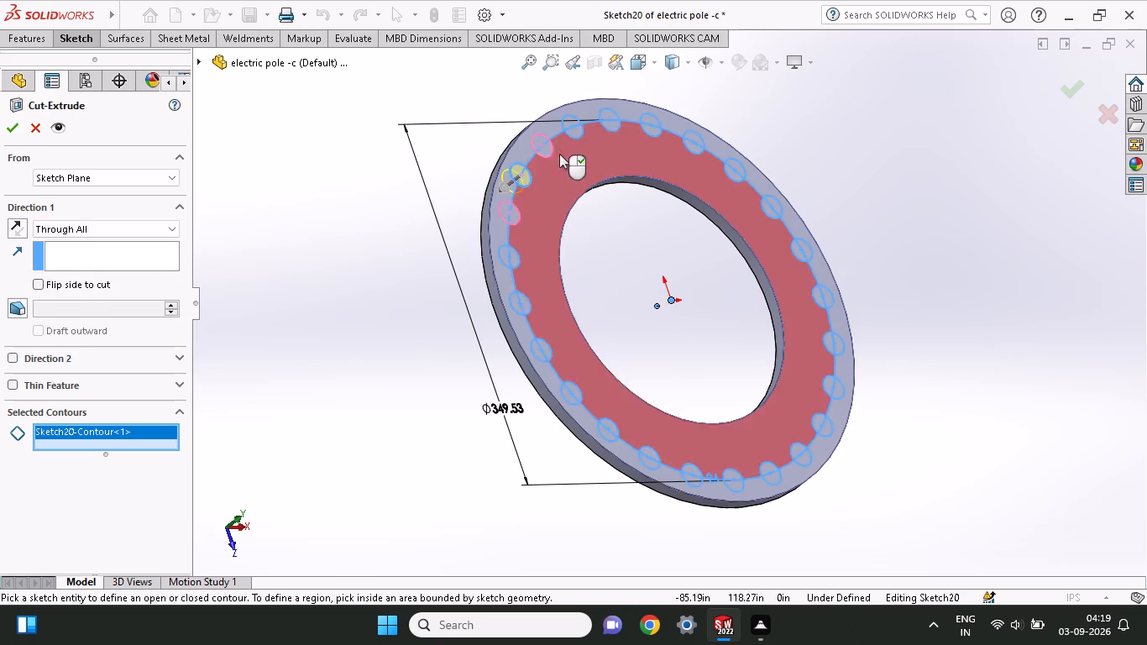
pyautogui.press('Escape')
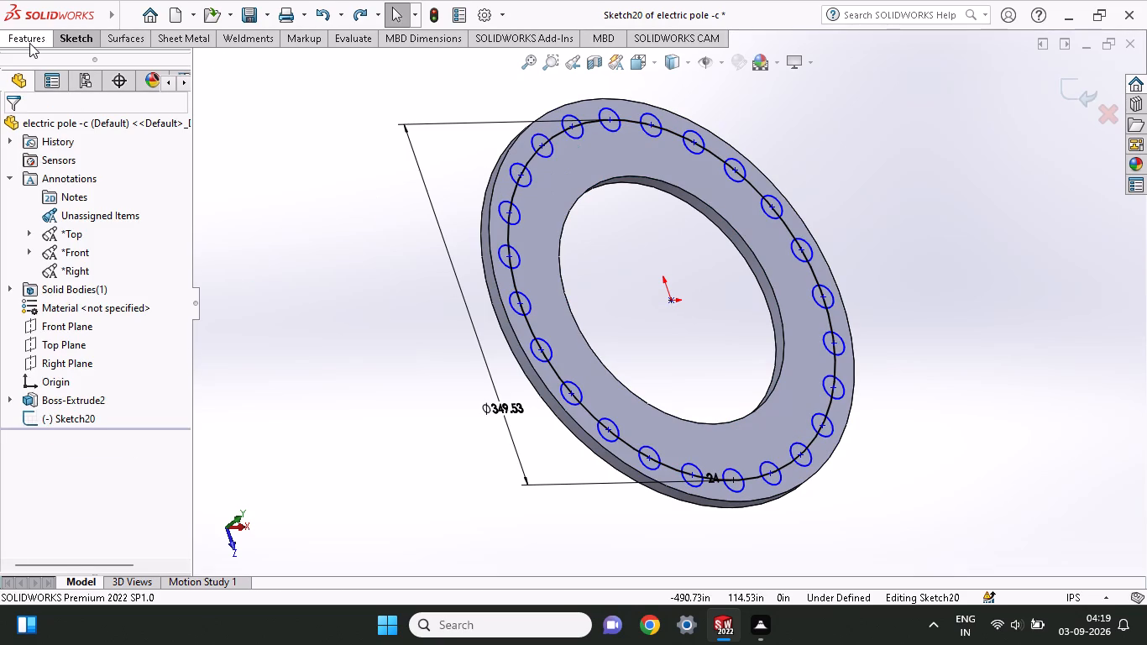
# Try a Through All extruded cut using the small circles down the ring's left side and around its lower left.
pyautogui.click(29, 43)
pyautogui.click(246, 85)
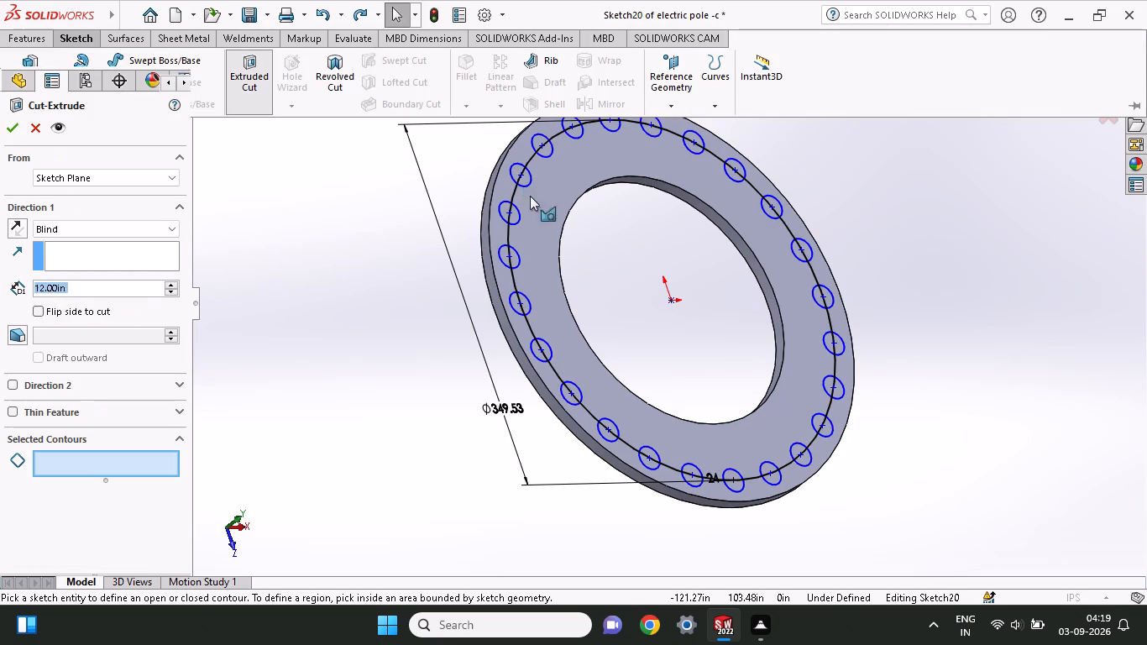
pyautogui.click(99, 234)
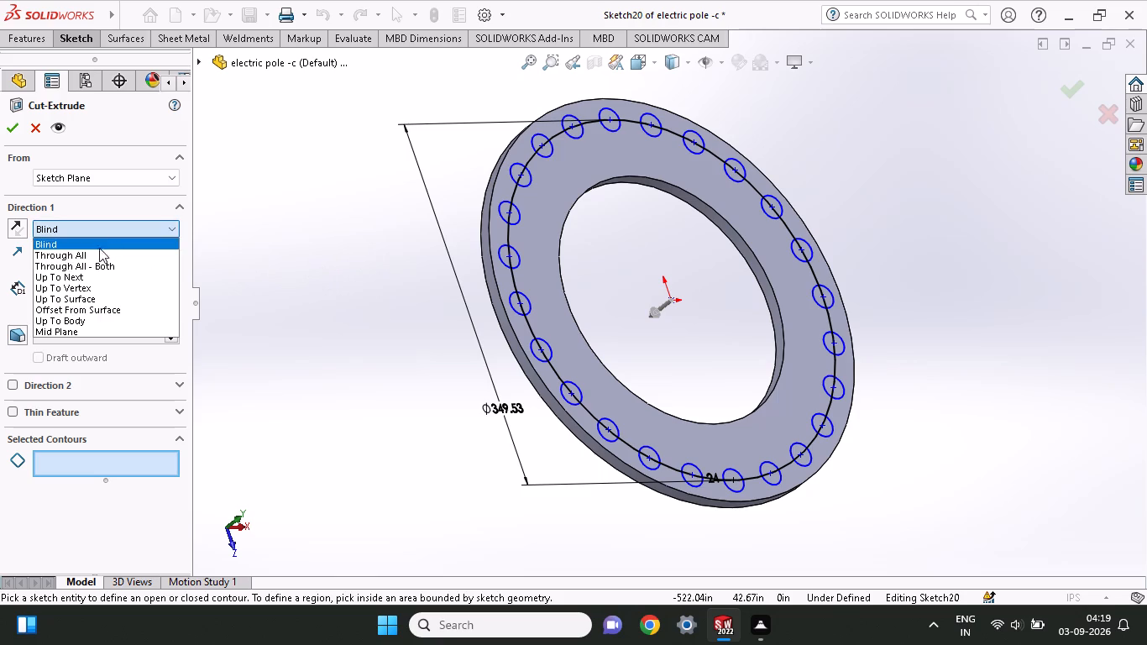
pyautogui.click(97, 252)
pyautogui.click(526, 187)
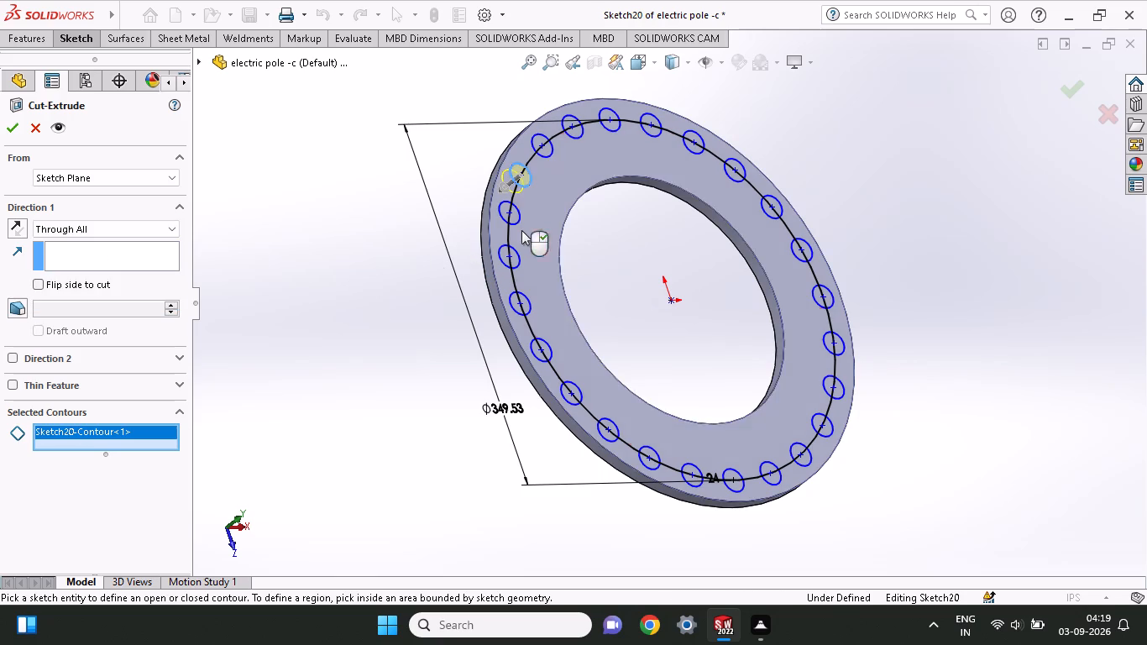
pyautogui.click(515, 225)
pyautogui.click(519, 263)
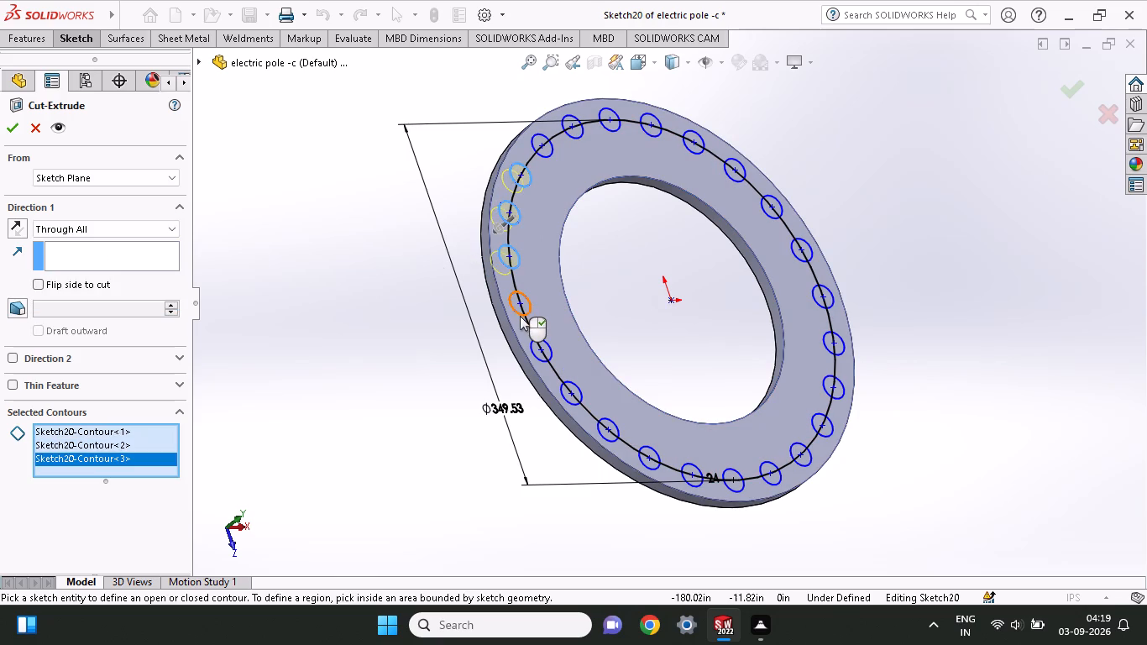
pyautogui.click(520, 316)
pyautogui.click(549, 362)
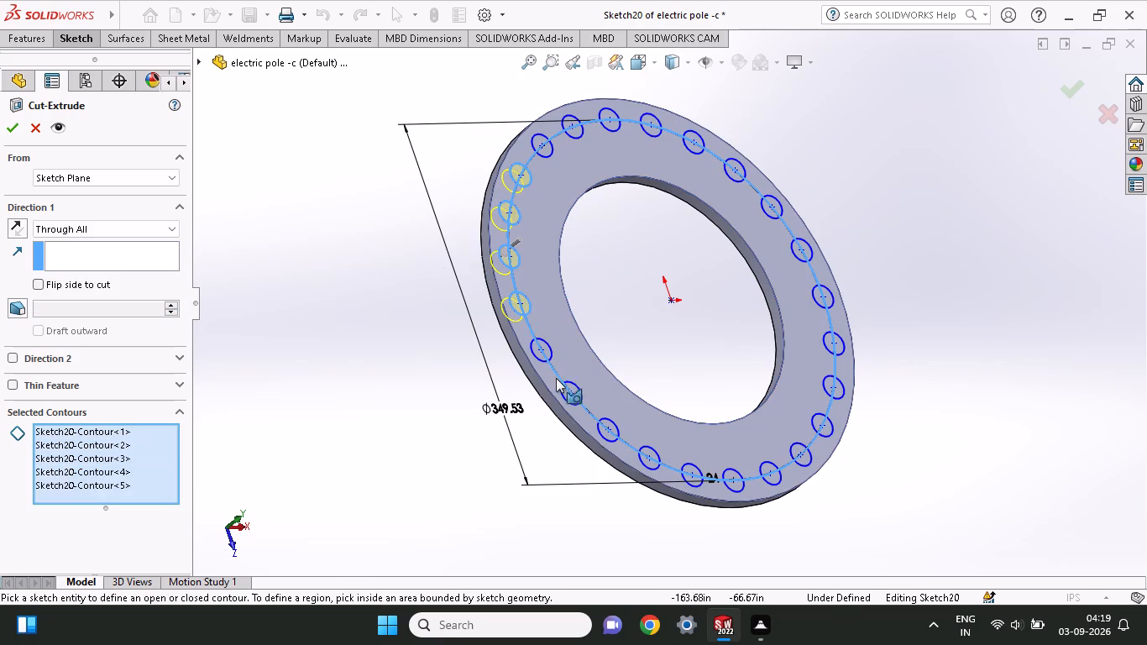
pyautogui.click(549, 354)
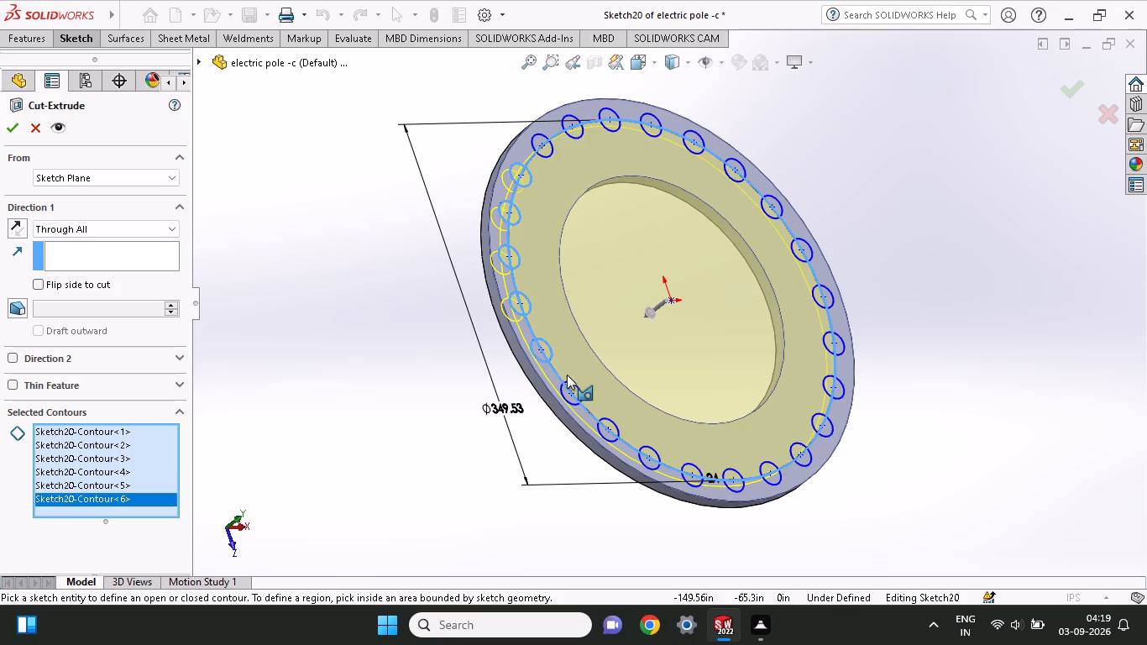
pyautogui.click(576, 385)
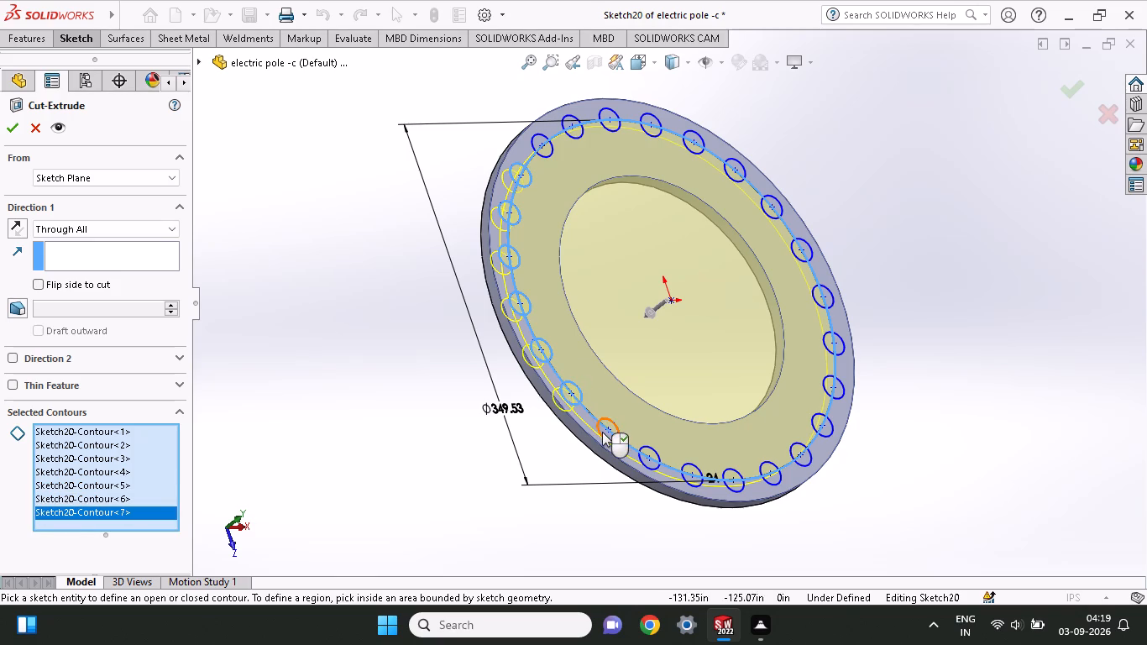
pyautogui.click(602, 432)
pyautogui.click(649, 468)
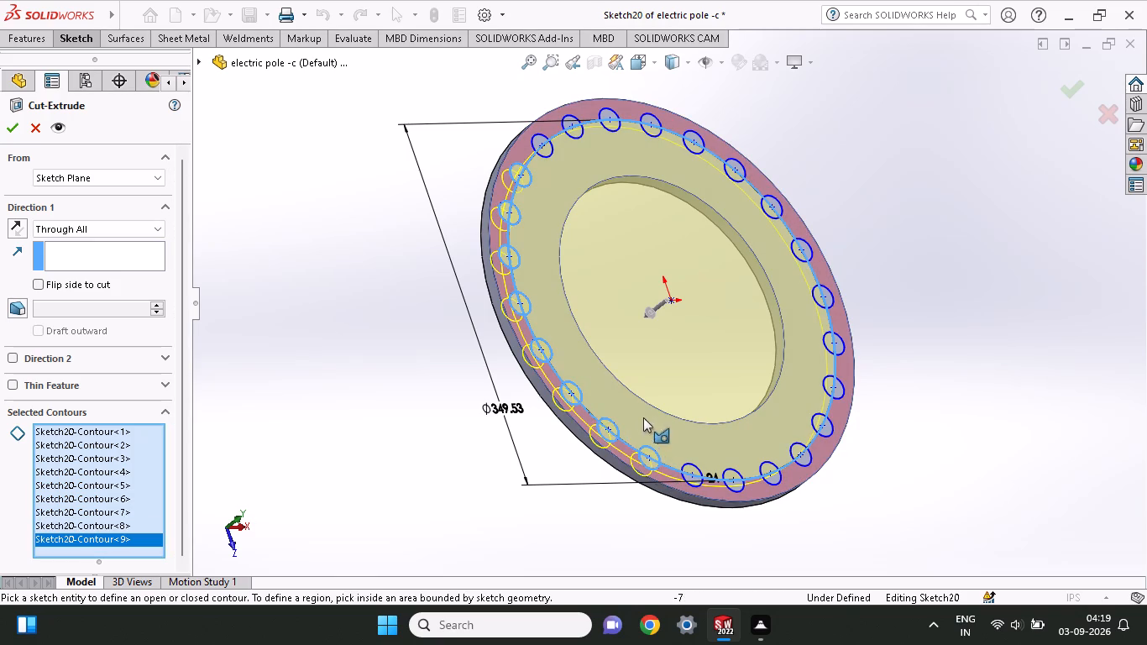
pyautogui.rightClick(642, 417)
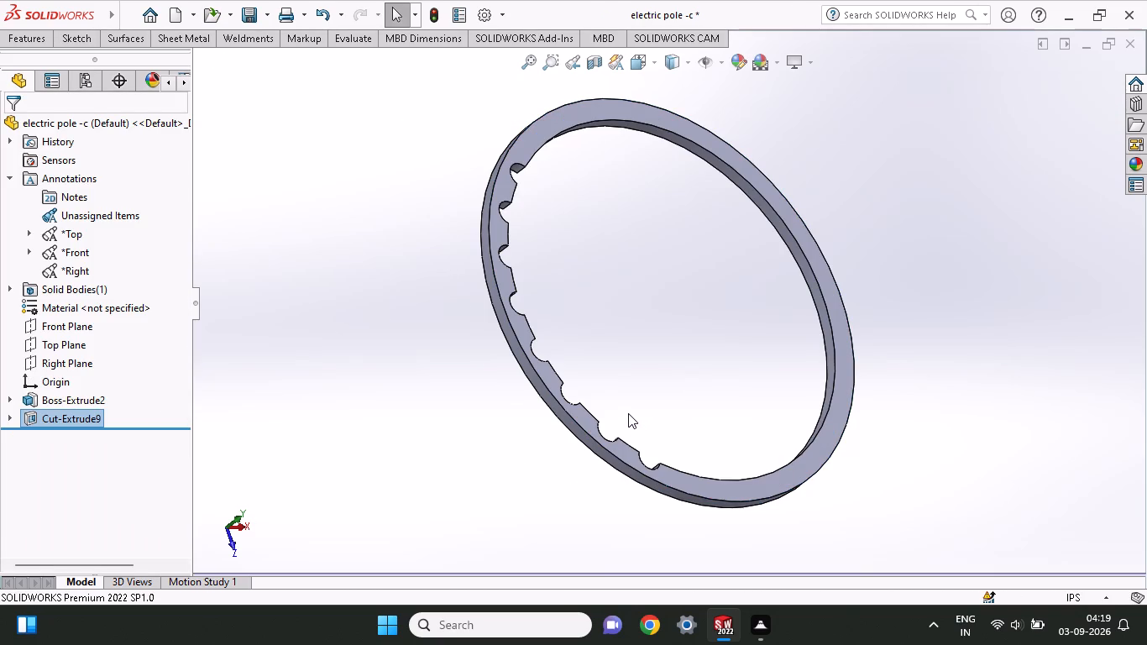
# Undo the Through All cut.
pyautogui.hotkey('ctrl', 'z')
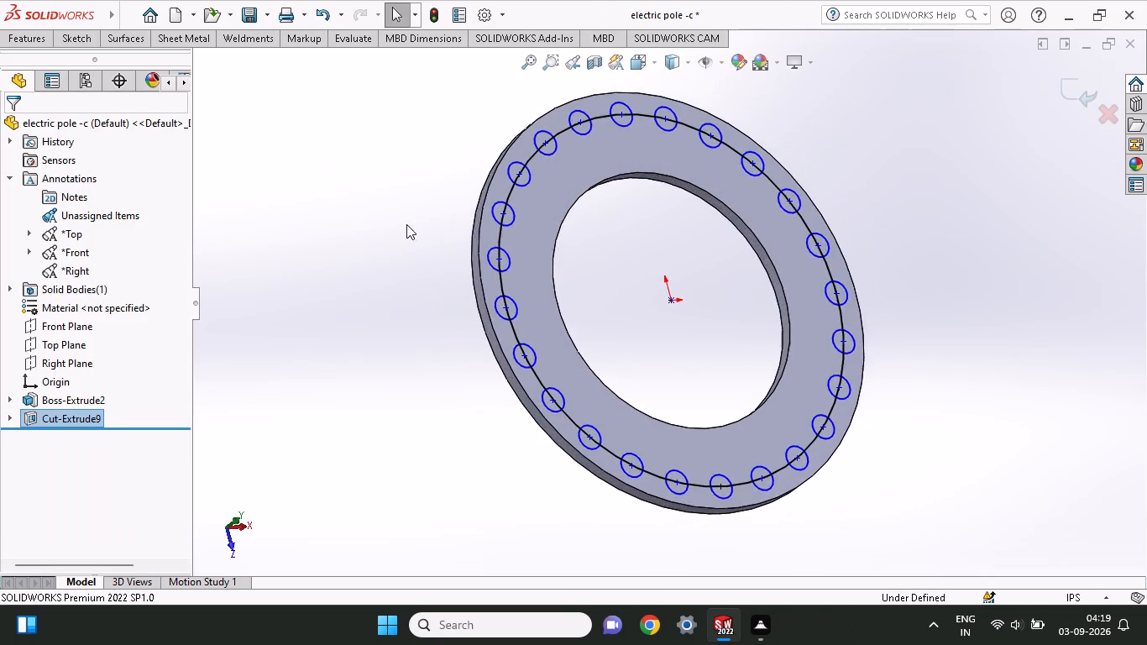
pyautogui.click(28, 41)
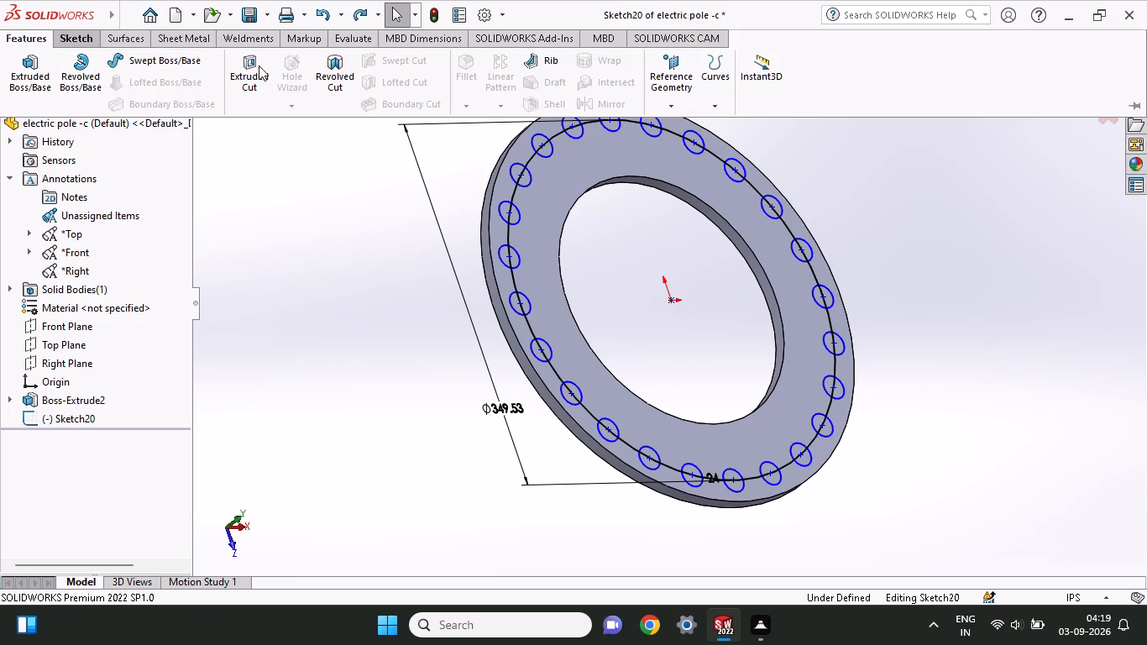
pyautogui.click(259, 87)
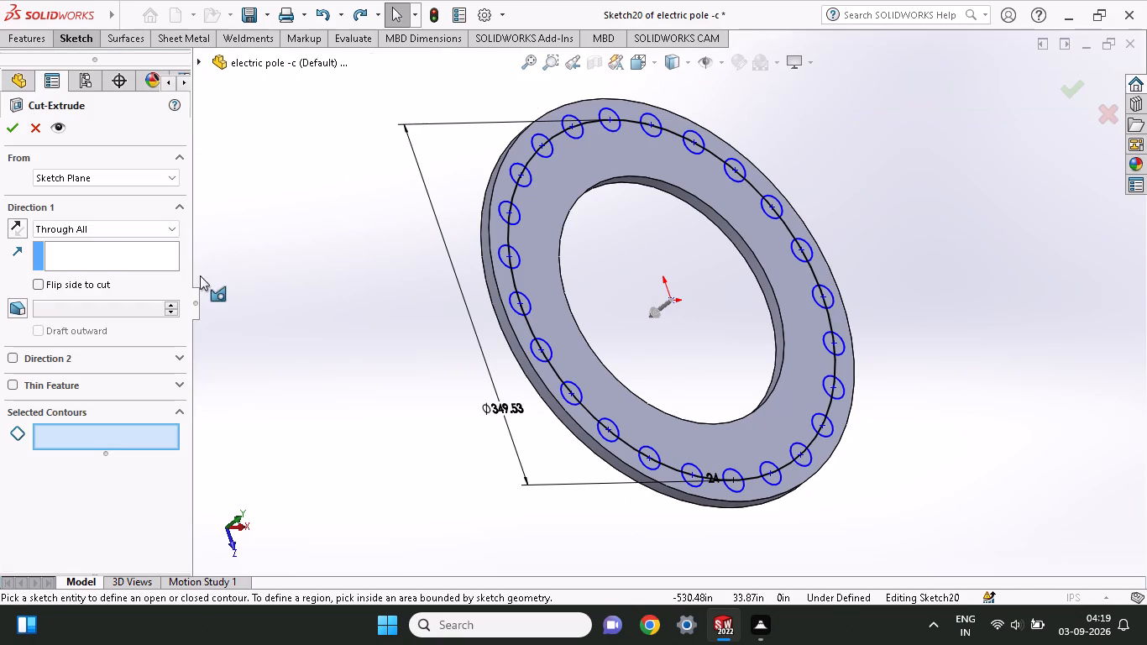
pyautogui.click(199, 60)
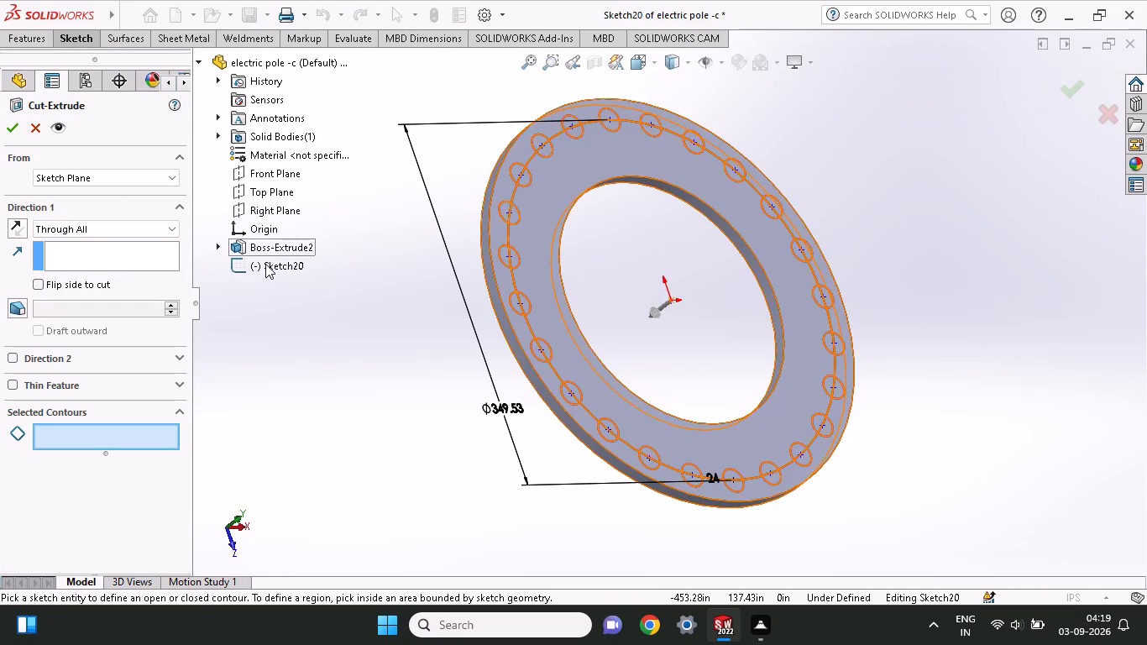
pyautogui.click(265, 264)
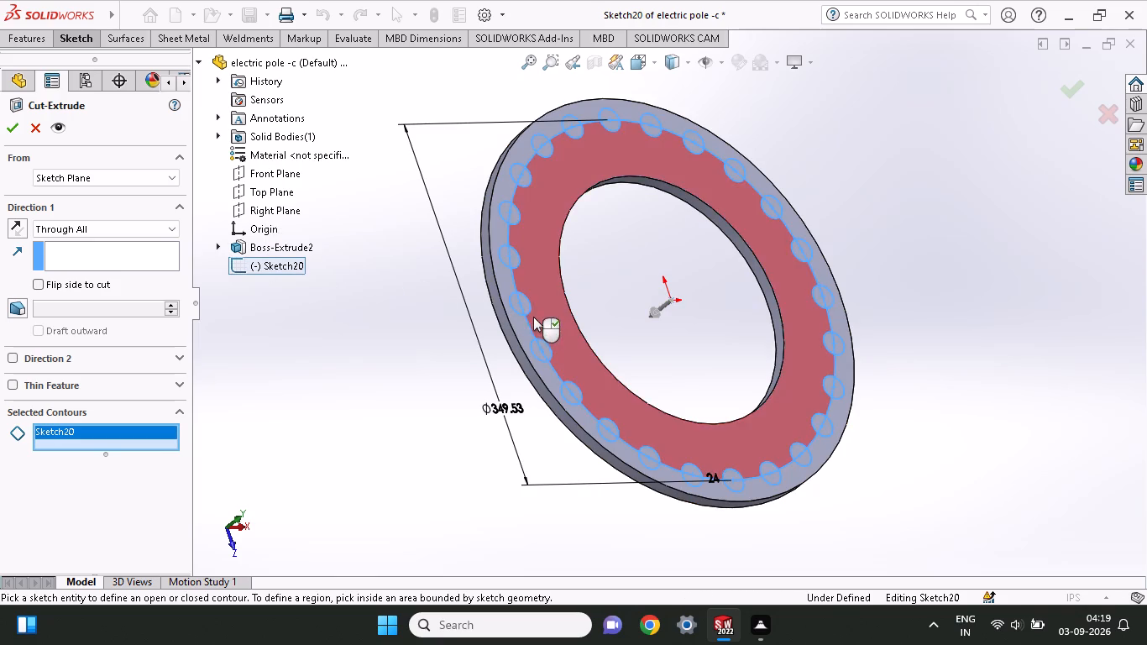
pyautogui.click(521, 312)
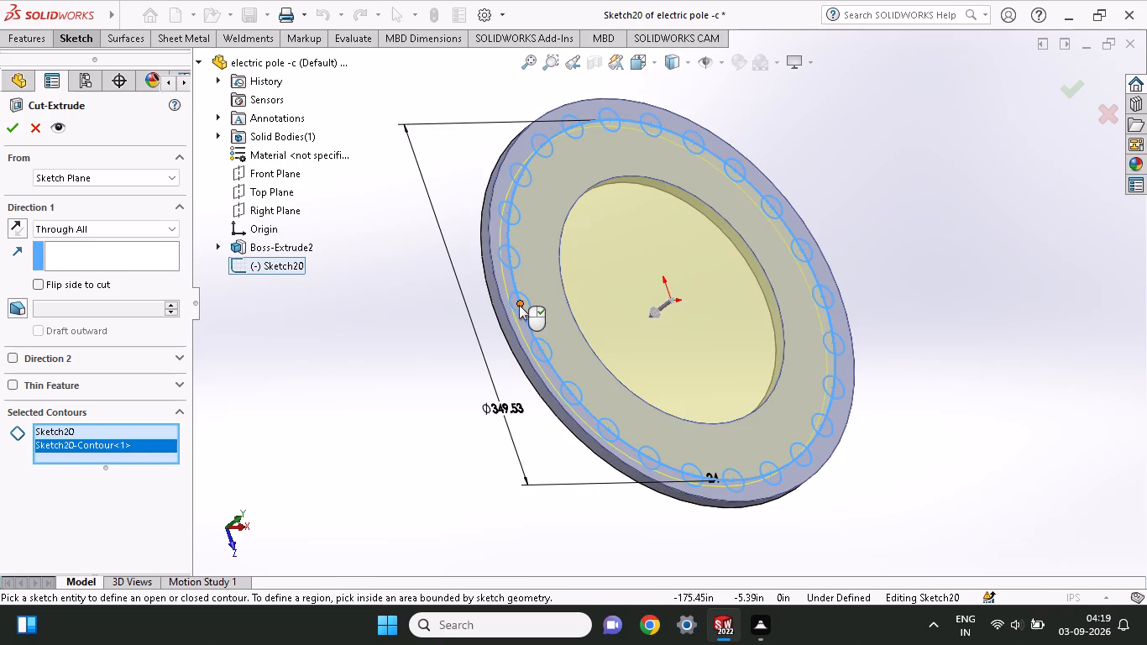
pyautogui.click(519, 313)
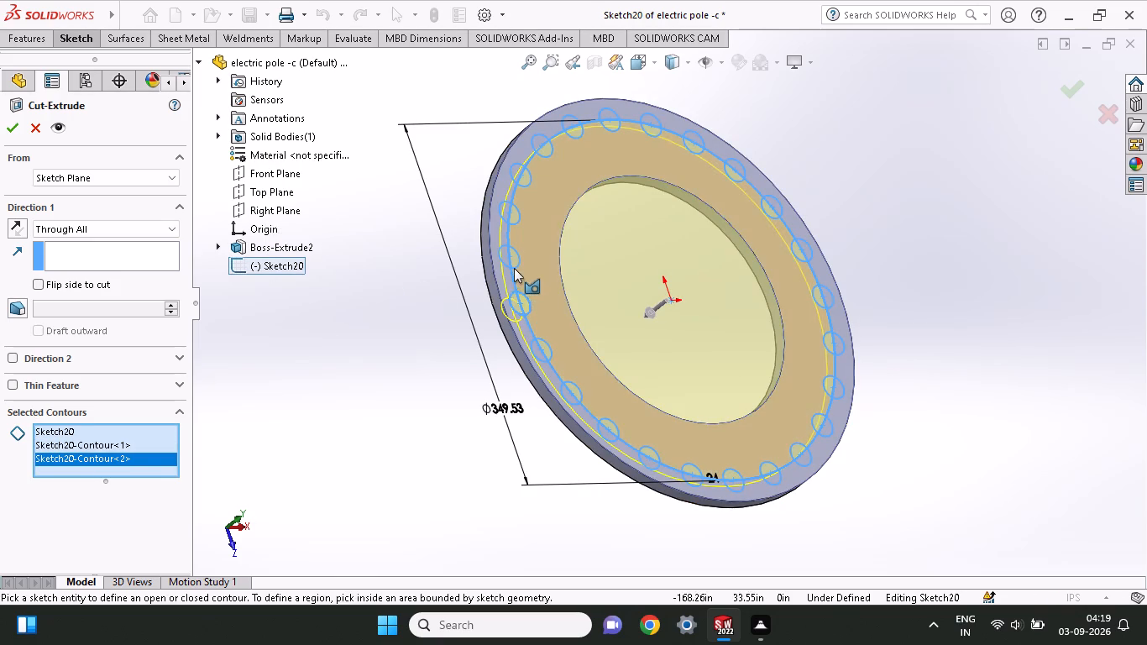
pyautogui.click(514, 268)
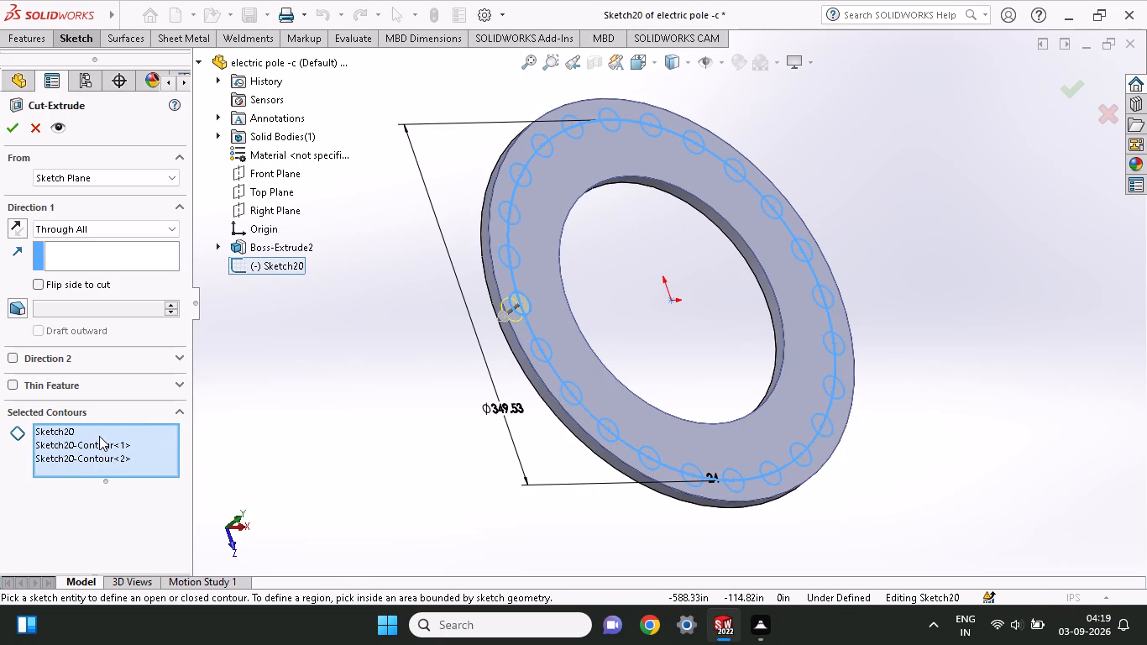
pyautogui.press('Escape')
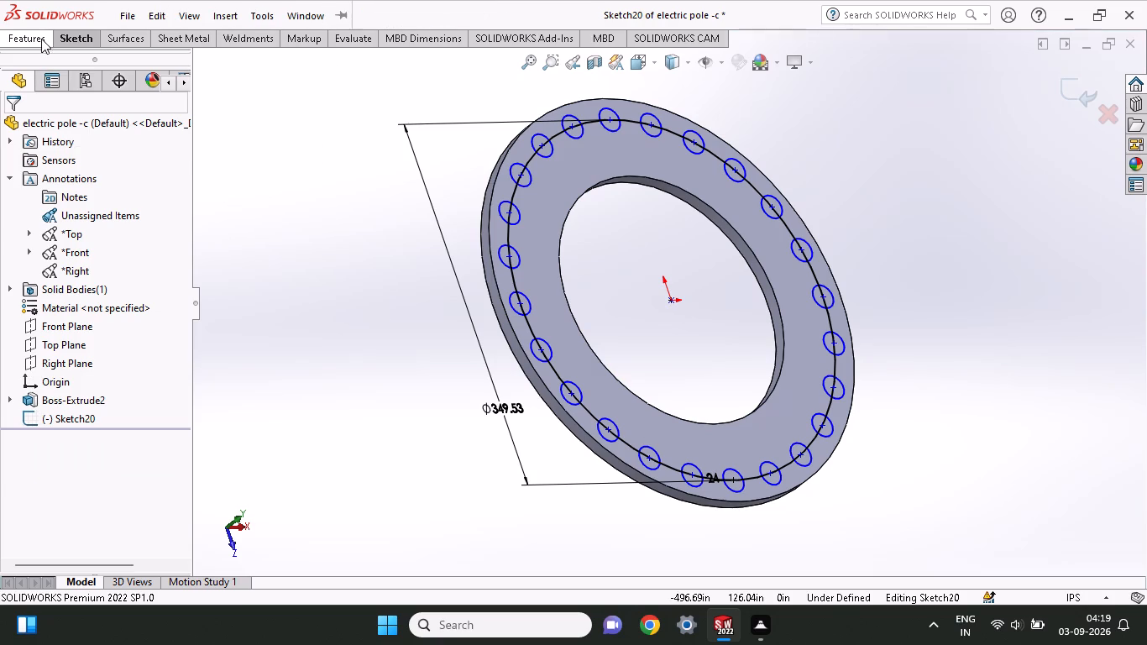
# Restart the Through All extruded cut from the bolt-hole sketch and clear the wrongly picked large-circle contour and inner region.
pyautogui.click(41, 39)
pyautogui.click(239, 76)
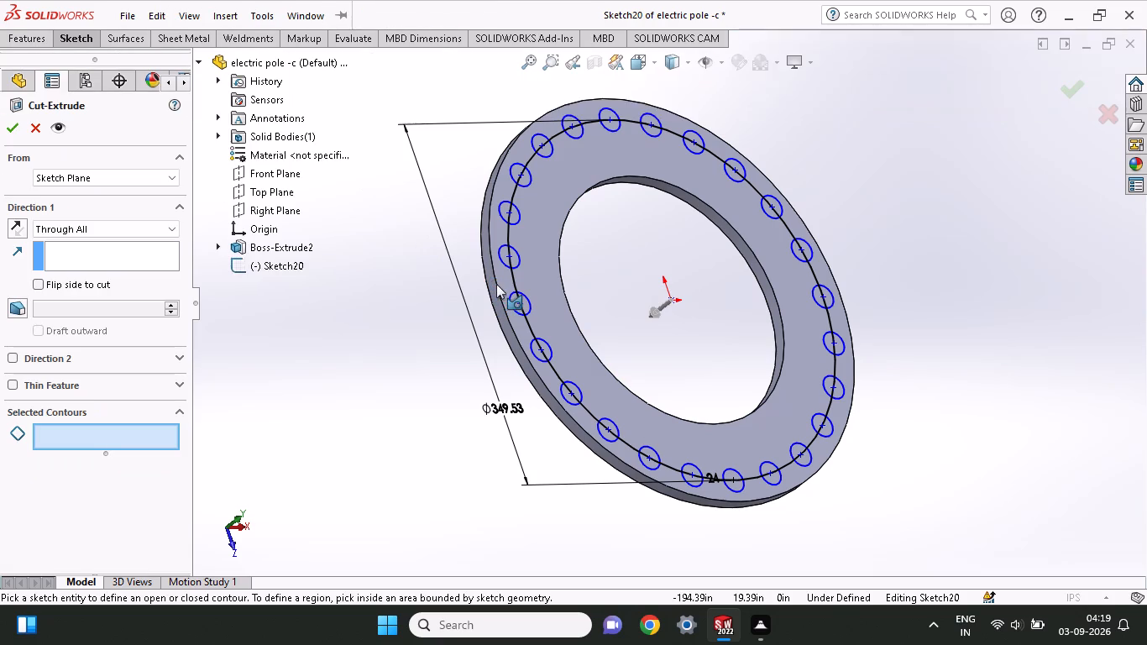
pyautogui.click(515, 269)
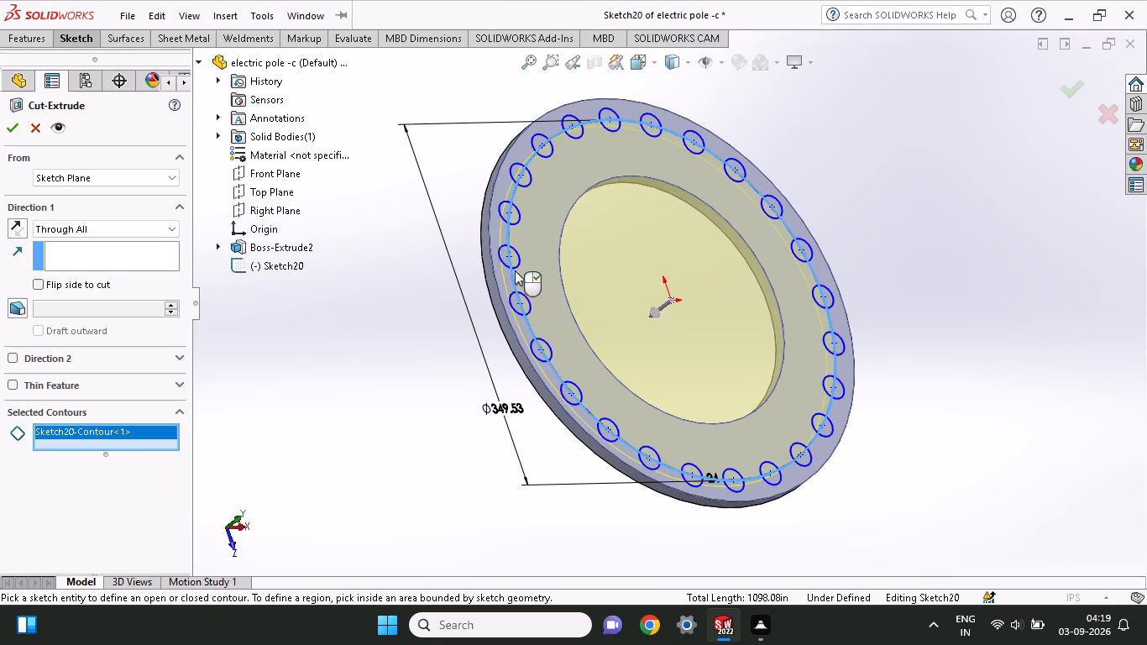
pyautogui.click(521, 272)
pyautogui.click(522, 273)
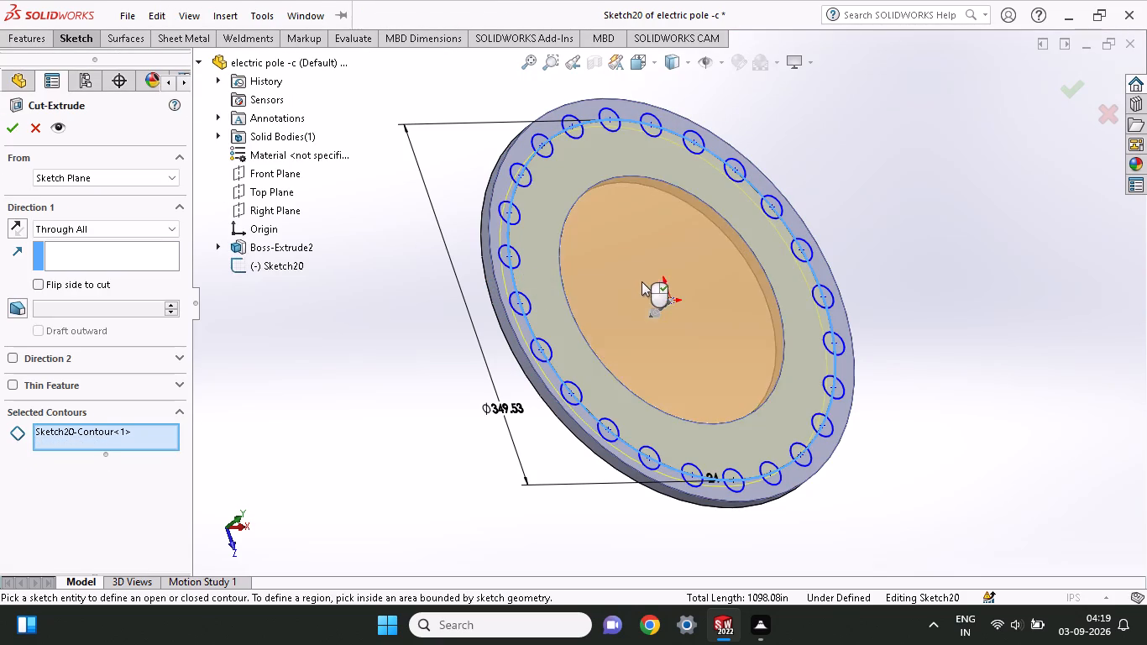
pyautogui.click(642, 282)
pyautogui.click(613, 306)
pyautogui.click(543, 298)
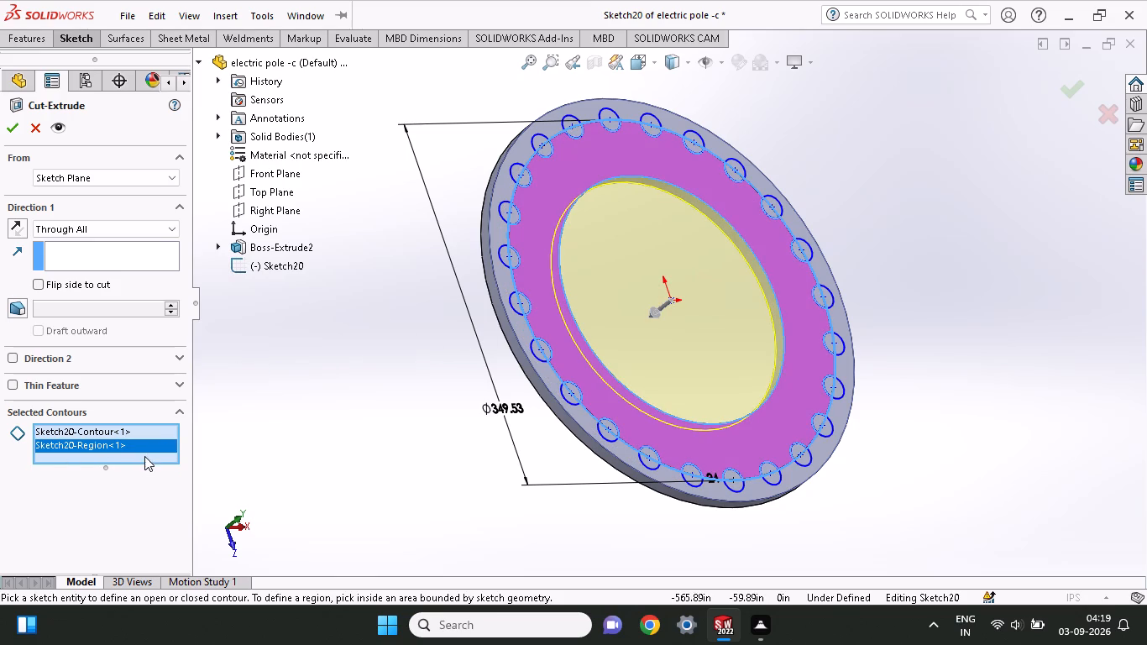
pyautogui.moveTo(144, 456); pyautogui.dragTo(86, 430)
pyautogui.rightClick(93, 443)
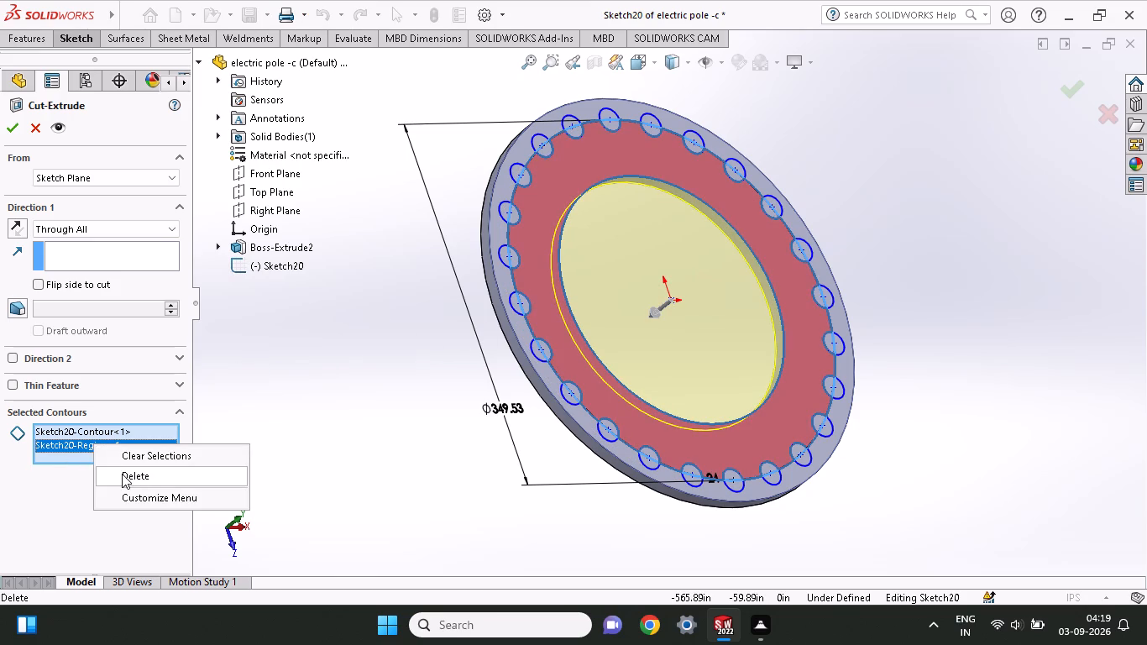
pyautogui.click(123, 460)
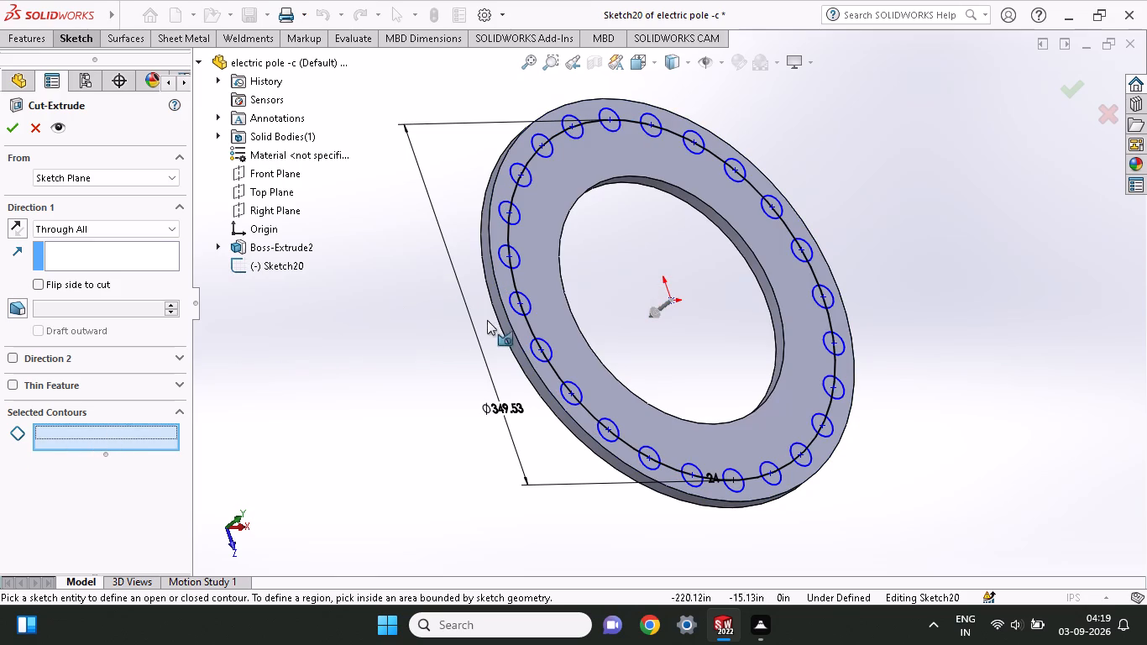
# Add the small circles up the ring's left side and along its top to the cut's selected contours.
pyautogui.click(512, 307)
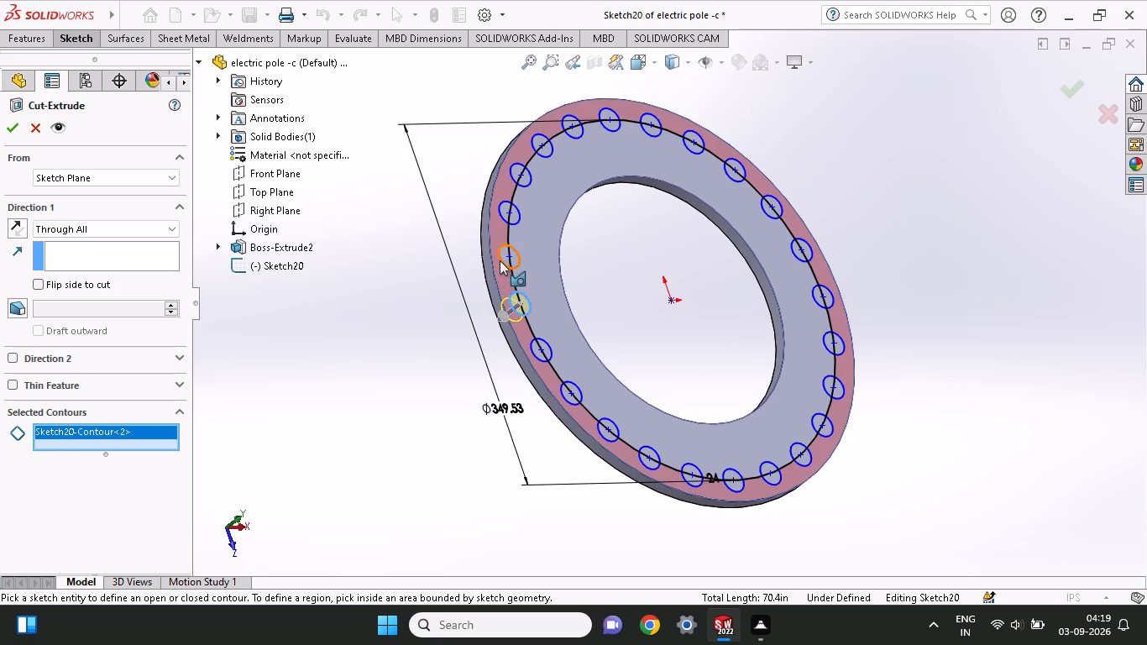
pyautogui.click(500, 260)
pyautogui.click(504, 217)
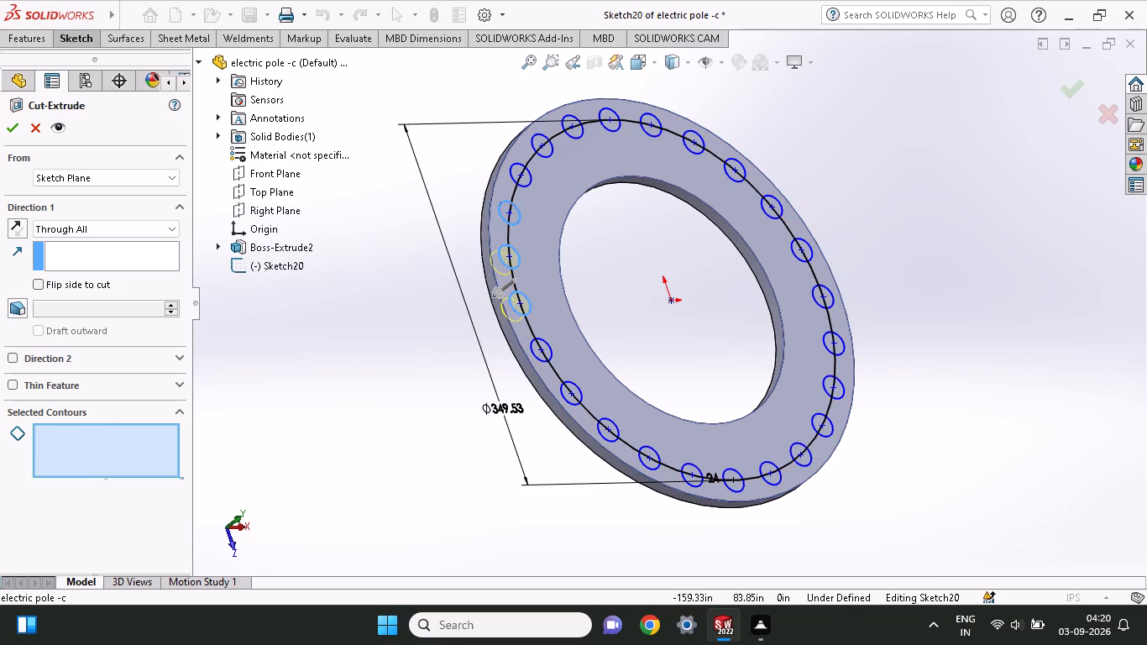
pyautogui.click(525, 186)
pyautogui.click(542, 155)
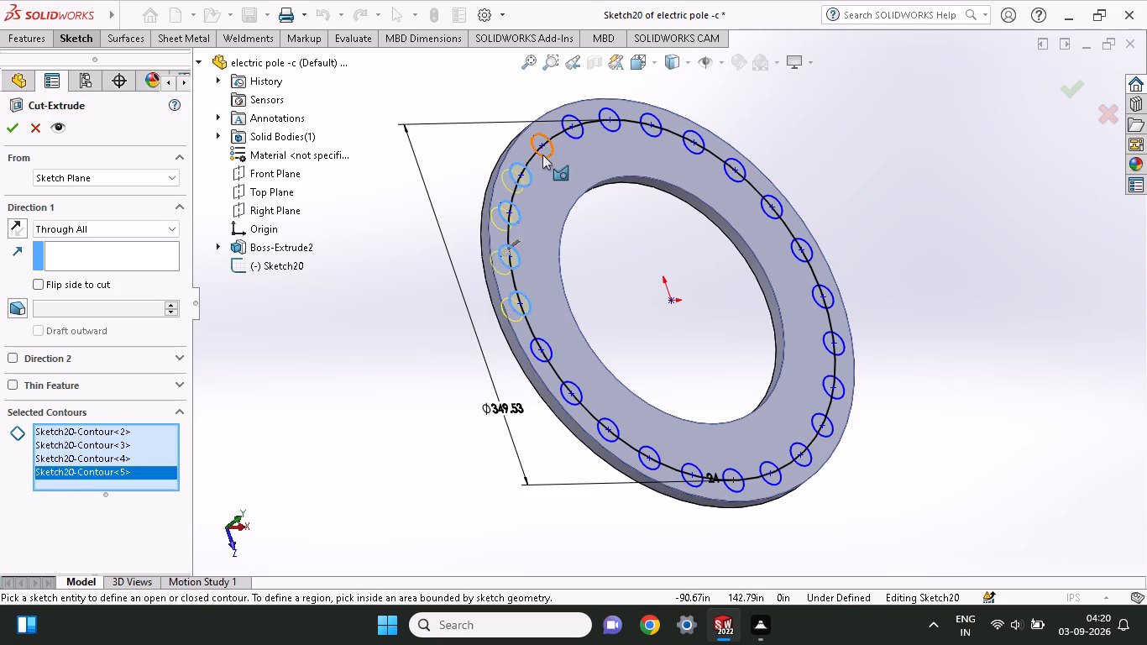
pyautogui.click(581, 134)
pyautogui.click(609, 129)
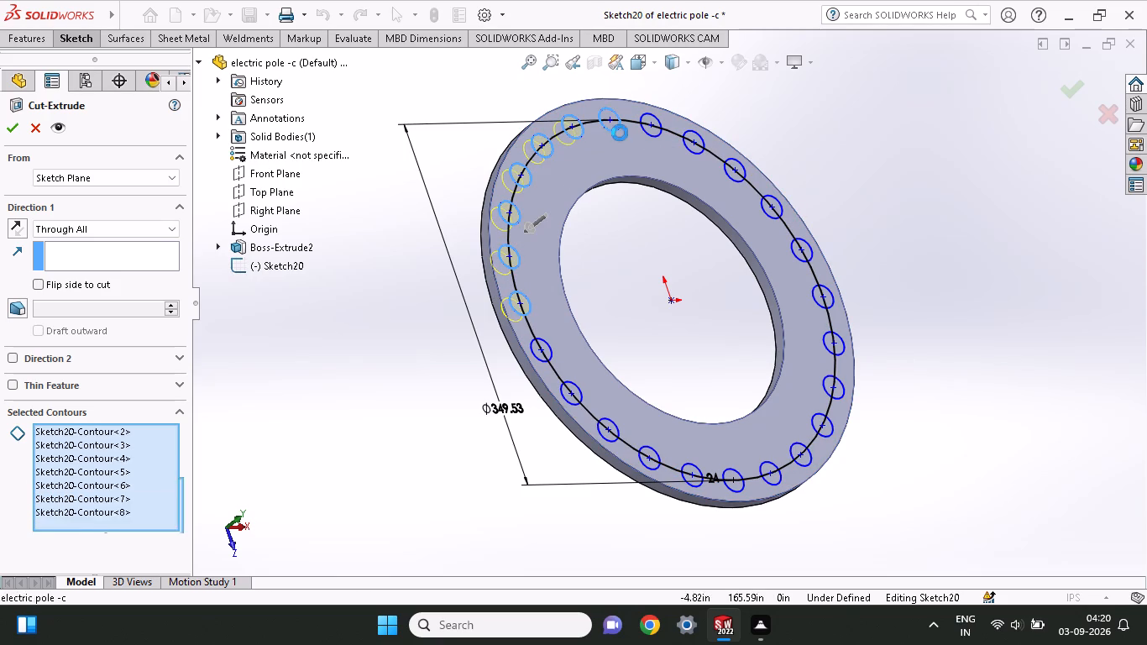
pyautogui.click(652, 137)
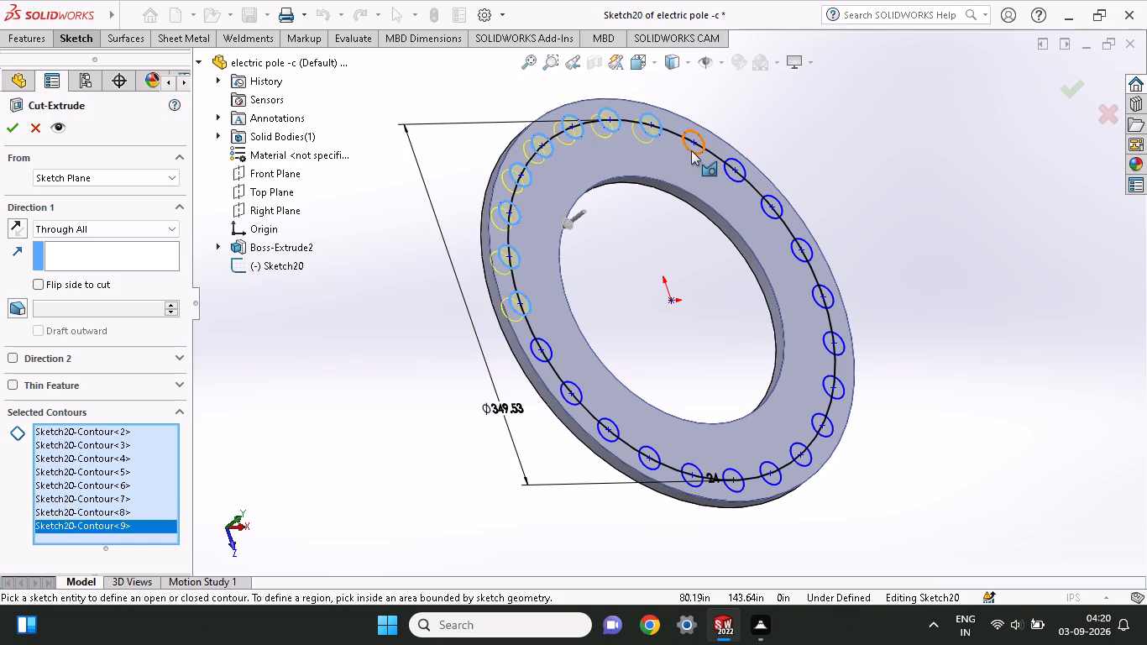
pyautogui.click(691, 150)
pyautogui.click(731, 176)
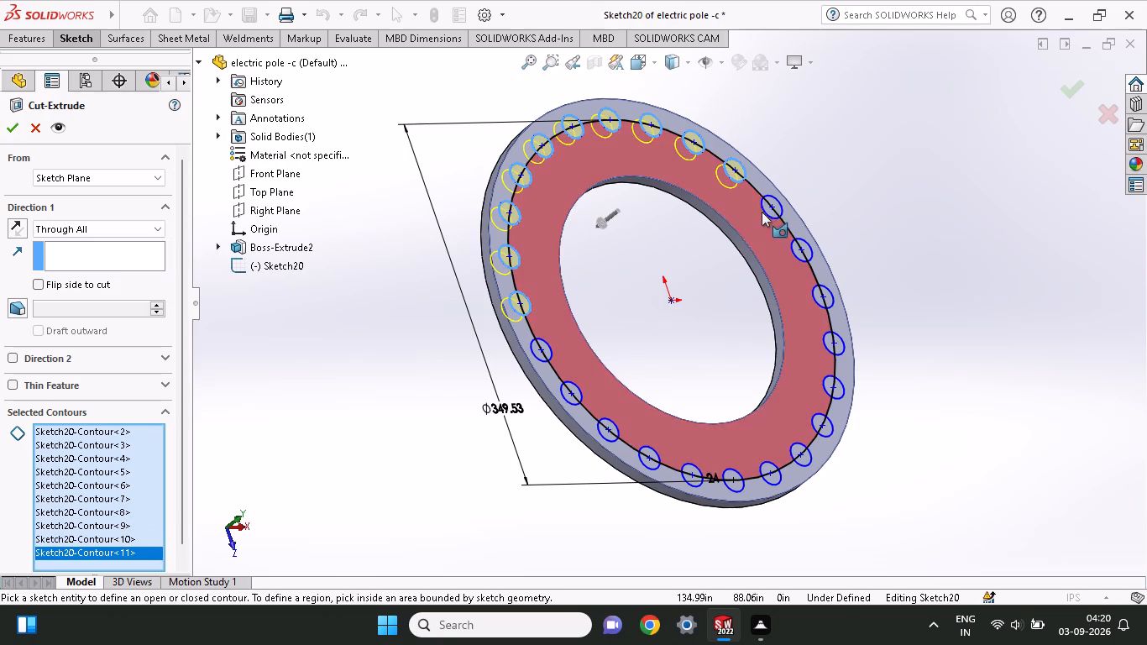
# Add the next two small circles on the ring's upper right to the cut's contours and delete the wrongly picked large-circle contour.
pyautogui.click(764, 213)
pyautogui.click(800, 260)
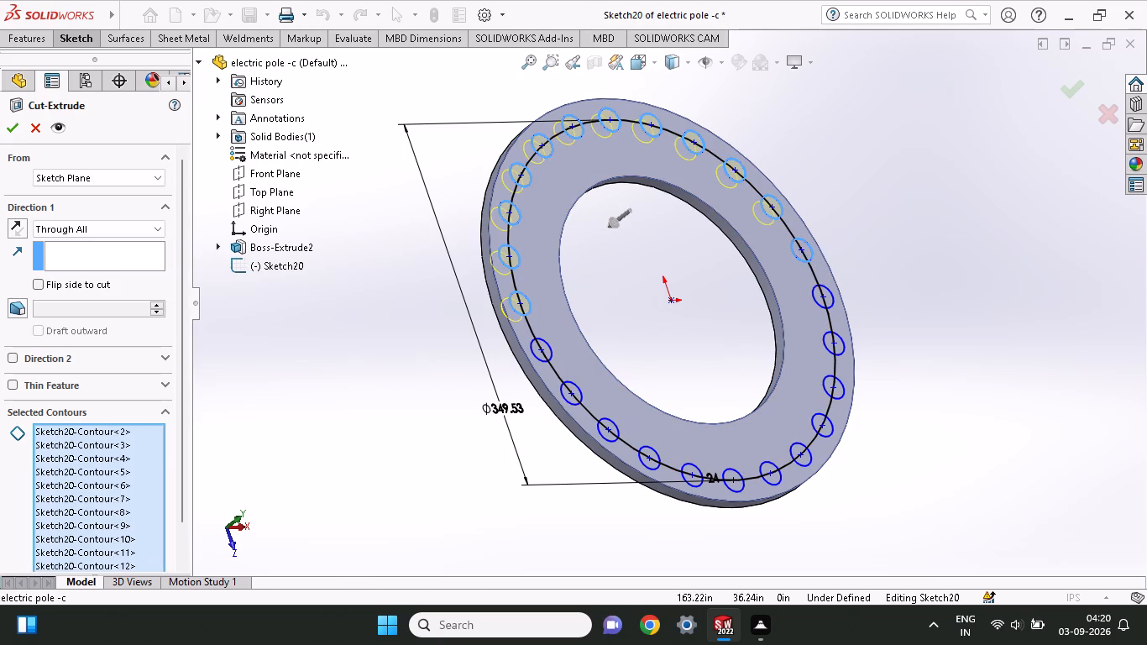
pyautogui.click(824, 307)
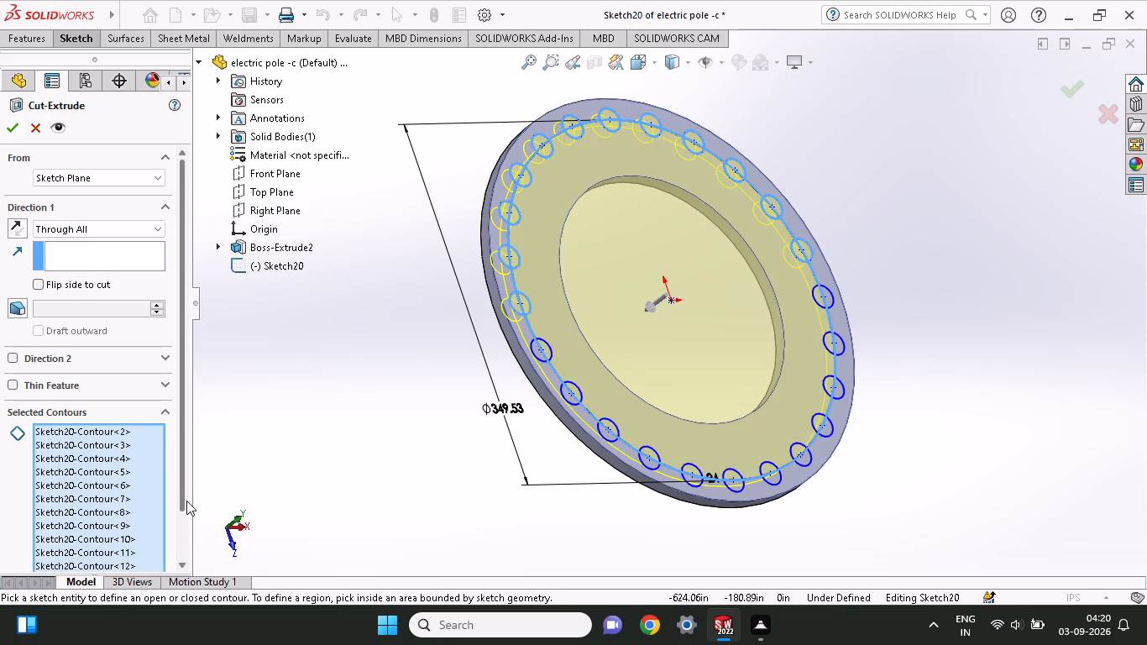
pyautogui.moveTo(186, 501); pyautogui.dragTo(186, 574)
pyautogui.rightClick(123, 537)
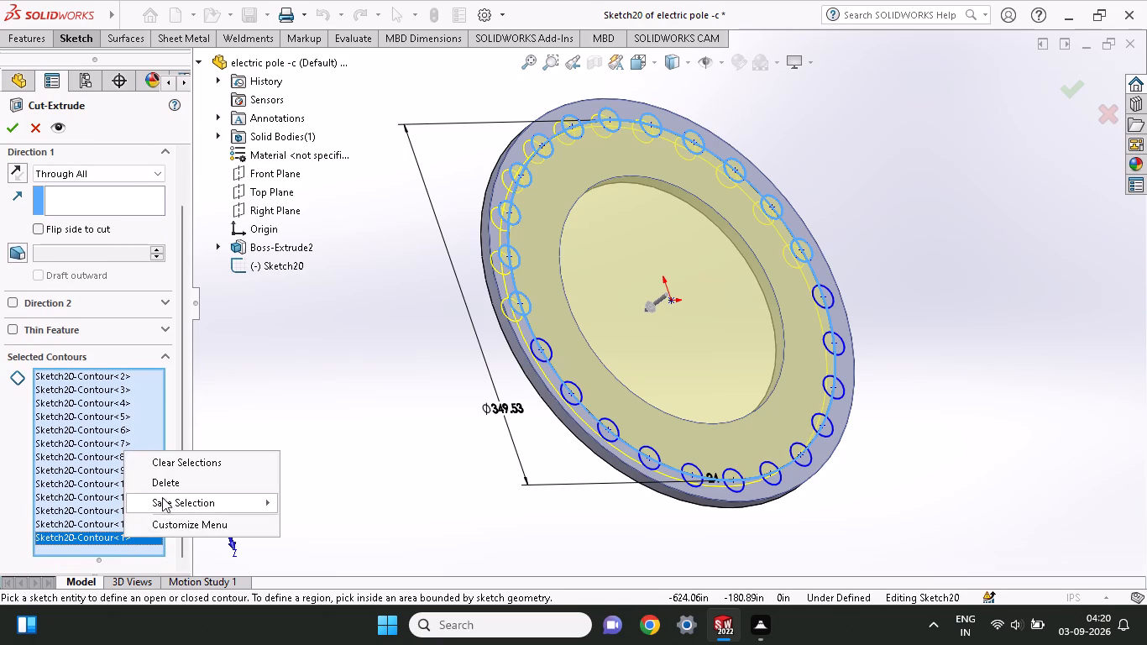
pyautogui.click(165, 492)
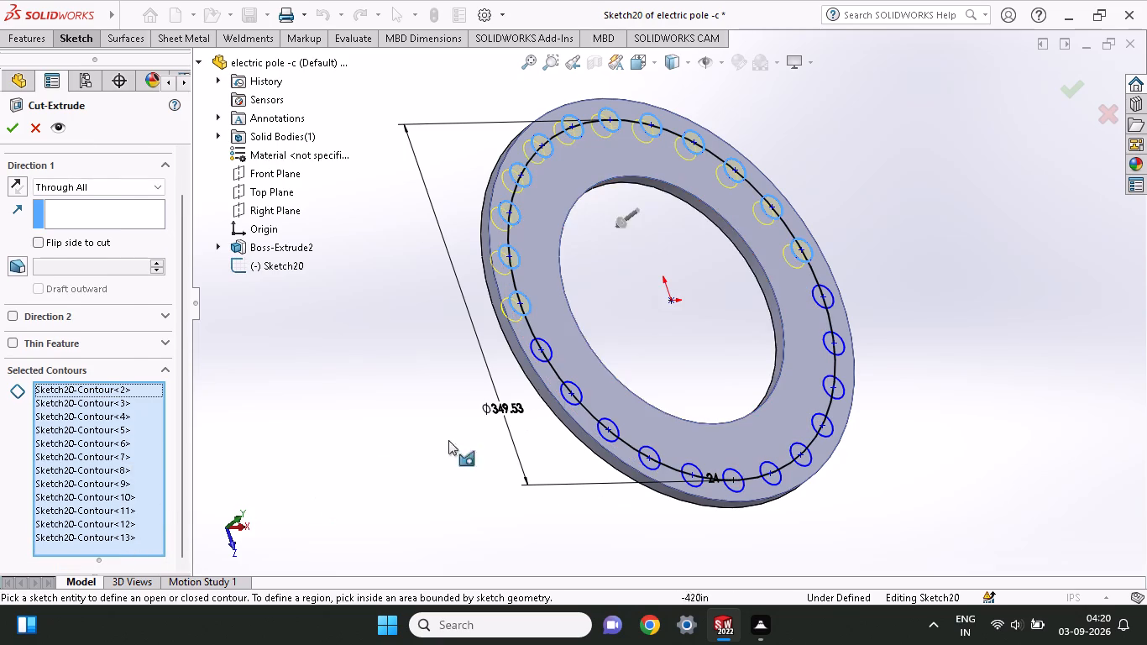
# Add the remaining small circles down the ring's right side, along its bottom and up its lower left, and complete the Through All cut.
pyautogui.click(831, 297)
pyautogui.click(841, 350)
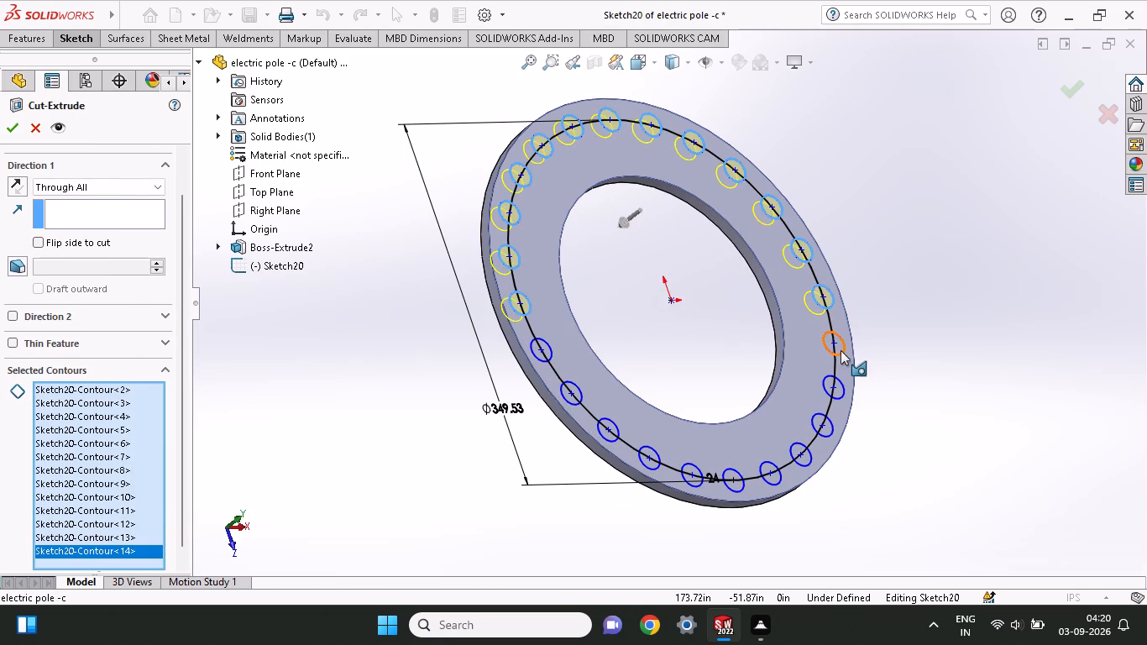
pyautogui.click(843, 394)
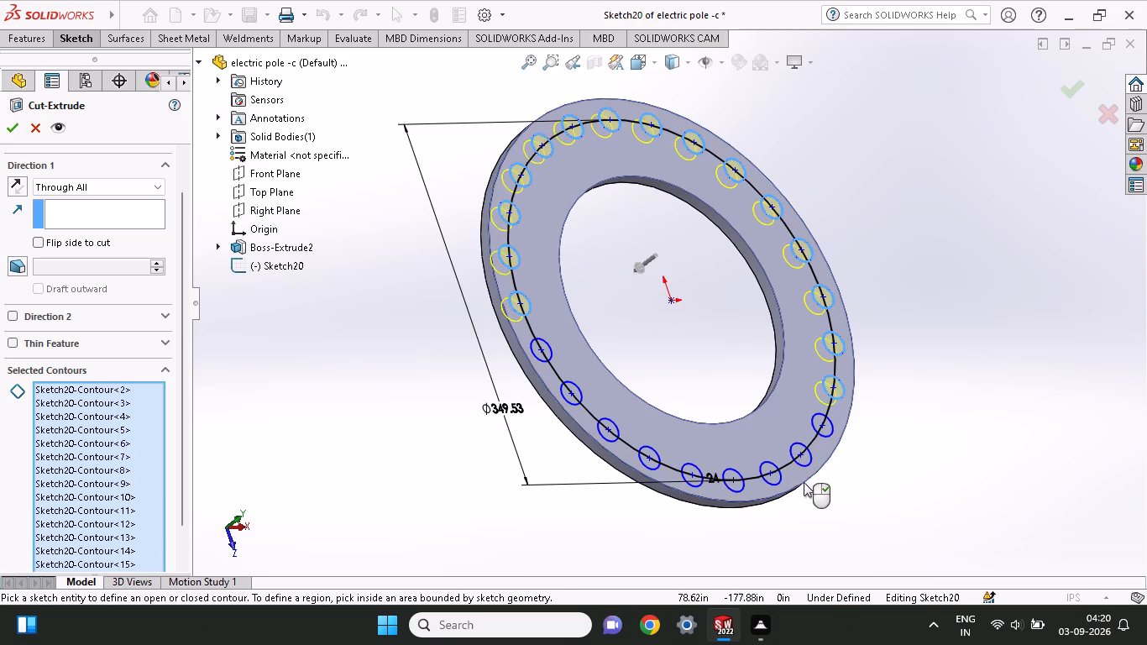
pyautogui.click(824, 436)
pyautogui.click(807, 464)
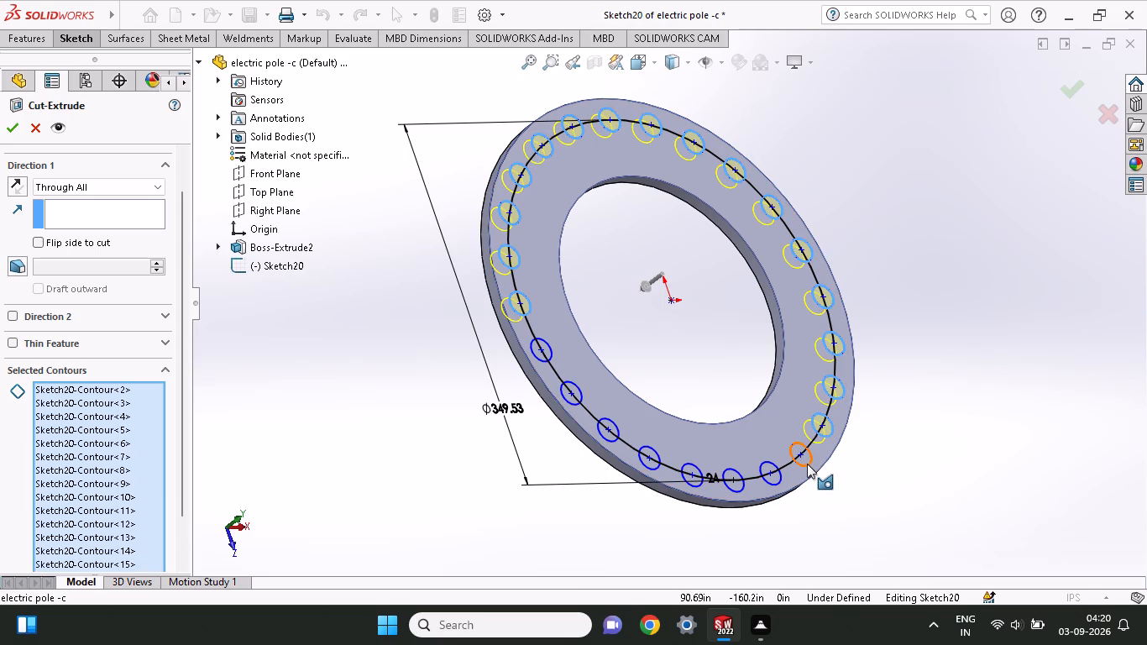
pyautogui.click(775, 483)
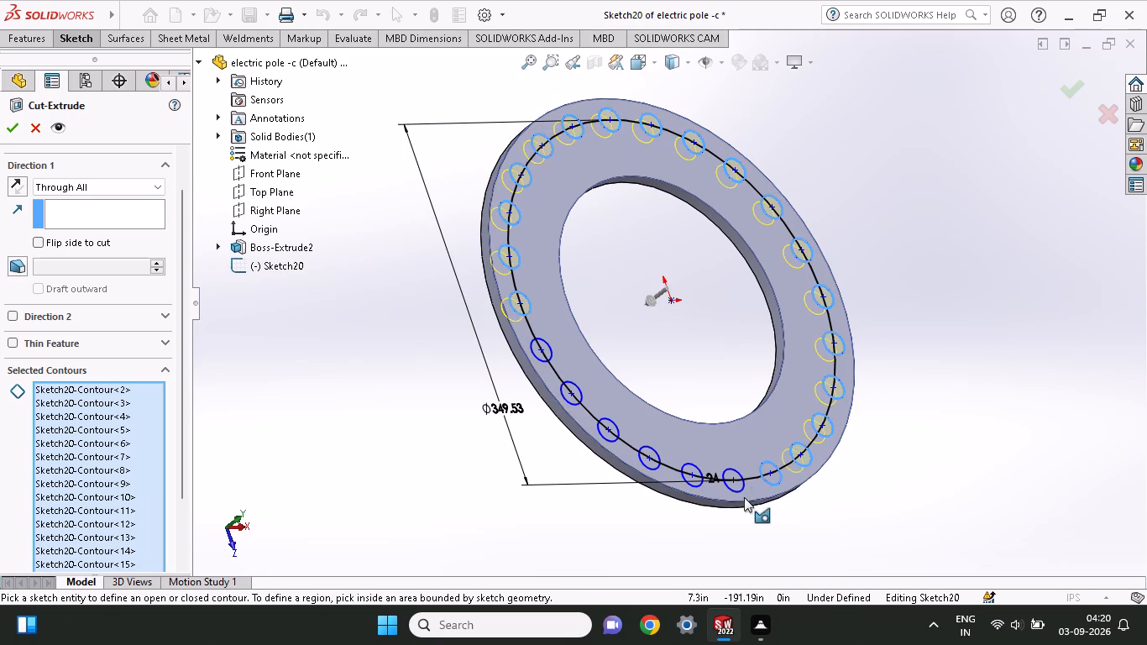
pyautogui.click(737, 490)
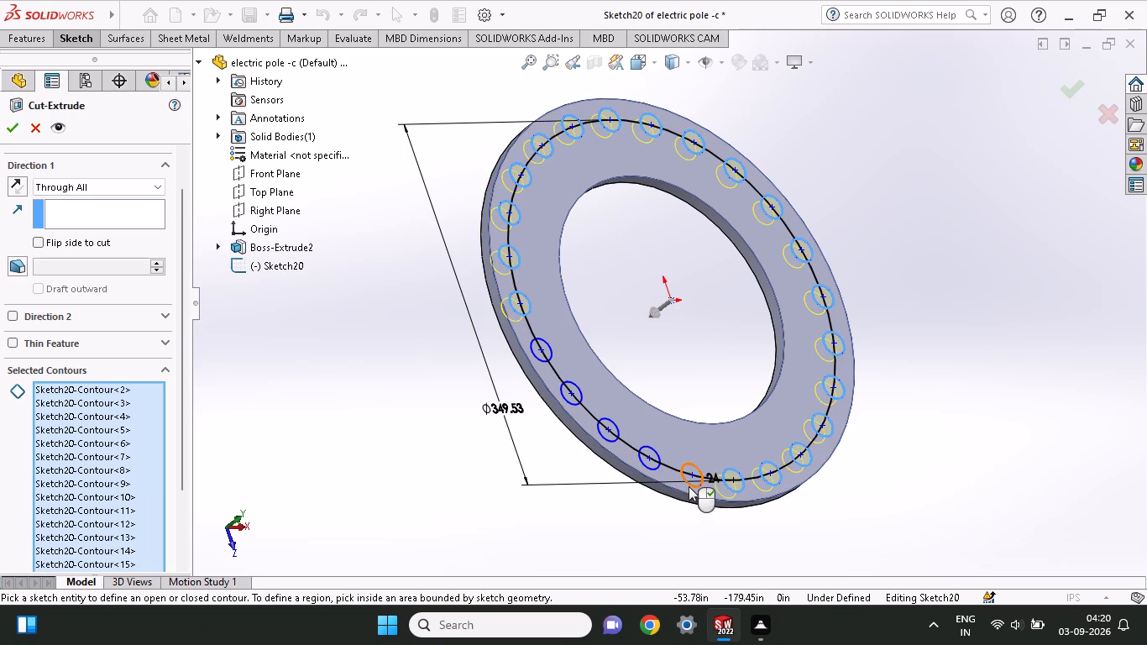
pyautogui.click(689, 482)
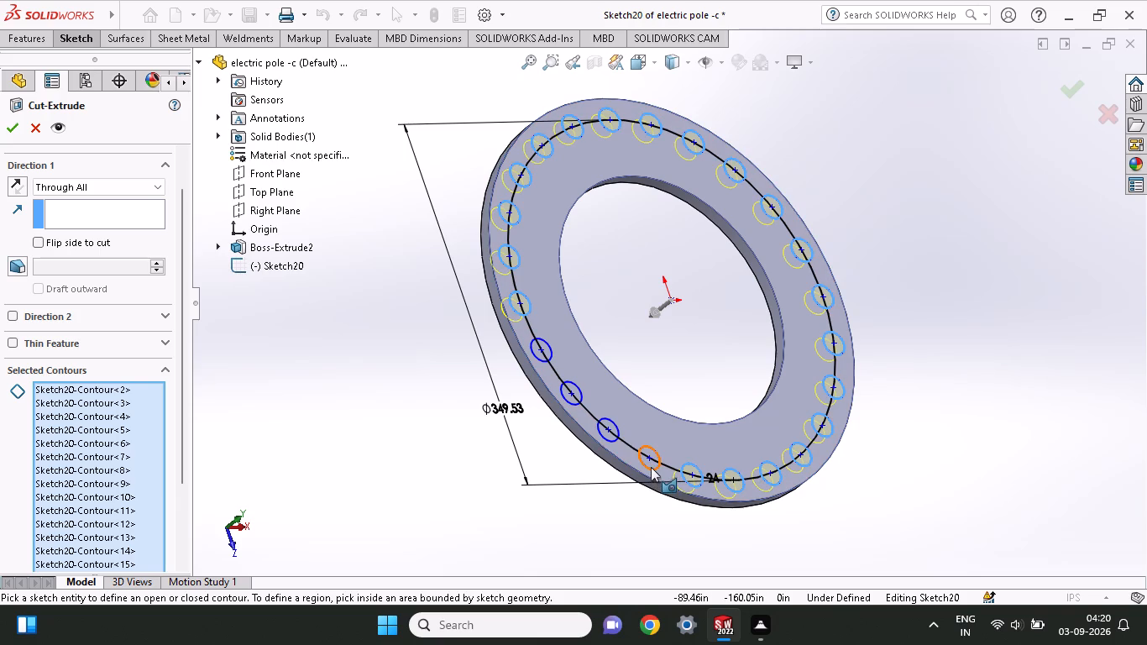
pyautogui.click(650, 467)
pyautogui.click(607, 440)
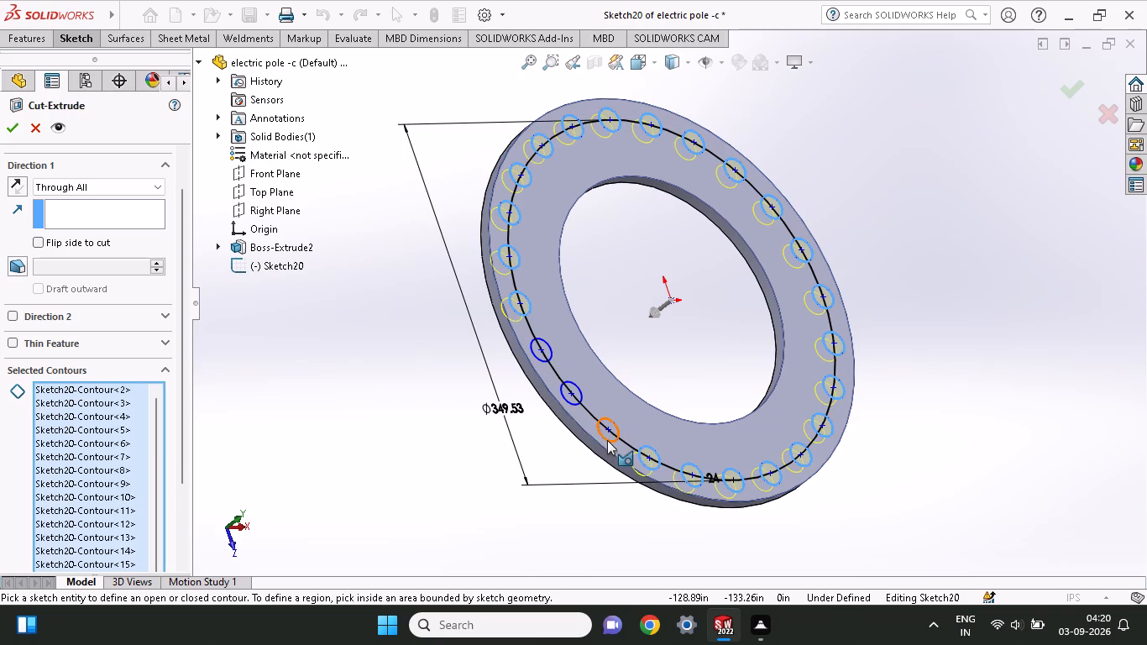
pyautogui.click(563, 397)
pyautogui.click(542, 359)
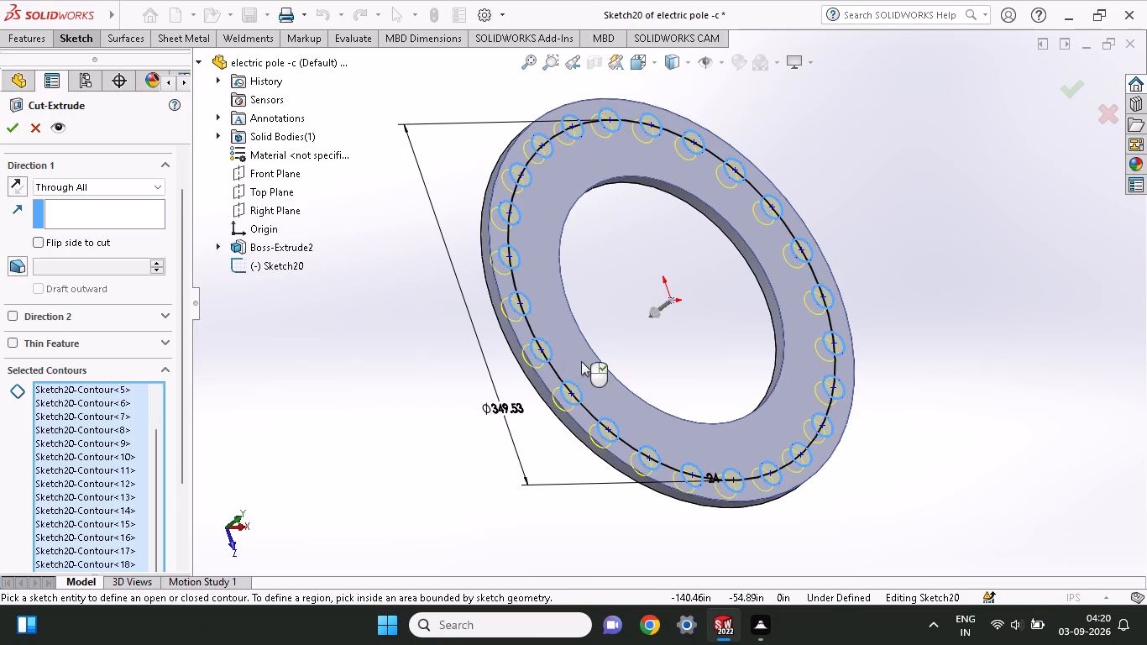
pyautogui.click(8, 119)
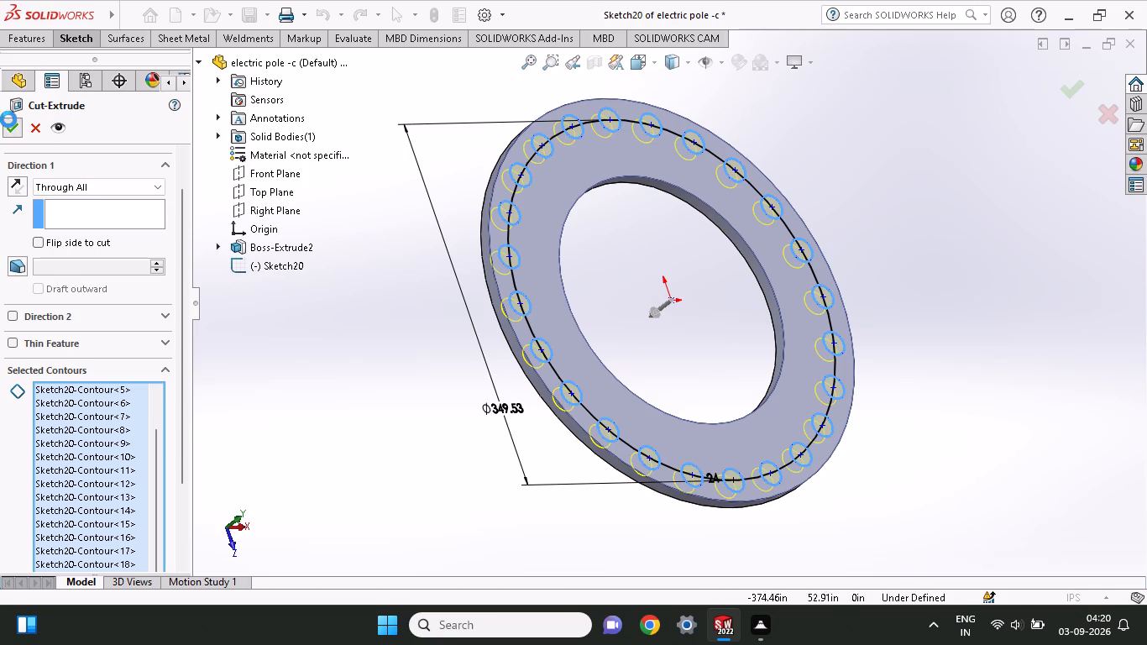
# Examine the ring and its cut bolt holes from different angles.
pyautogui.moveTo(680, 282); pyautogui.dragTo(617, 328, button='middle')
pyautogui.scroll(1, 617, 328)
pyautogui.scroll(4, 625, 261)
pyautogui.moveTo(627, 260); pyautogui.dragTo(662, 95, button='middle')
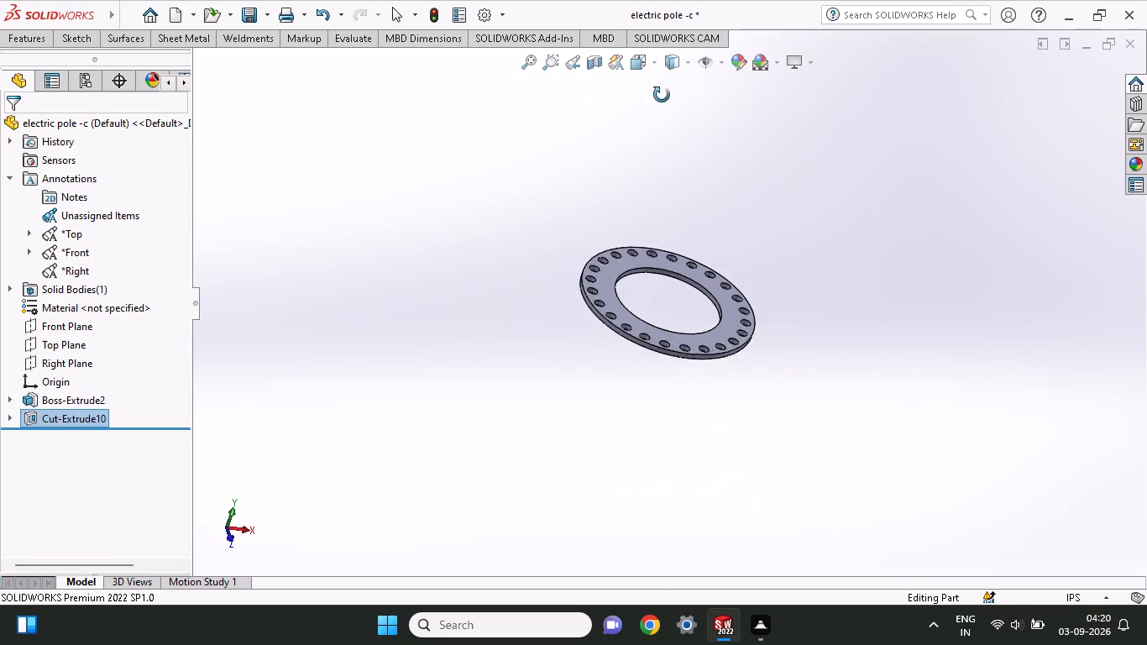
pyautogui.moveTo(662, 95); pyautogui.dragTo(662, 84, button='middle')
pyautogui.scroll(2, 691, 239)
pyautogui.scroll(-4, 691, 239)
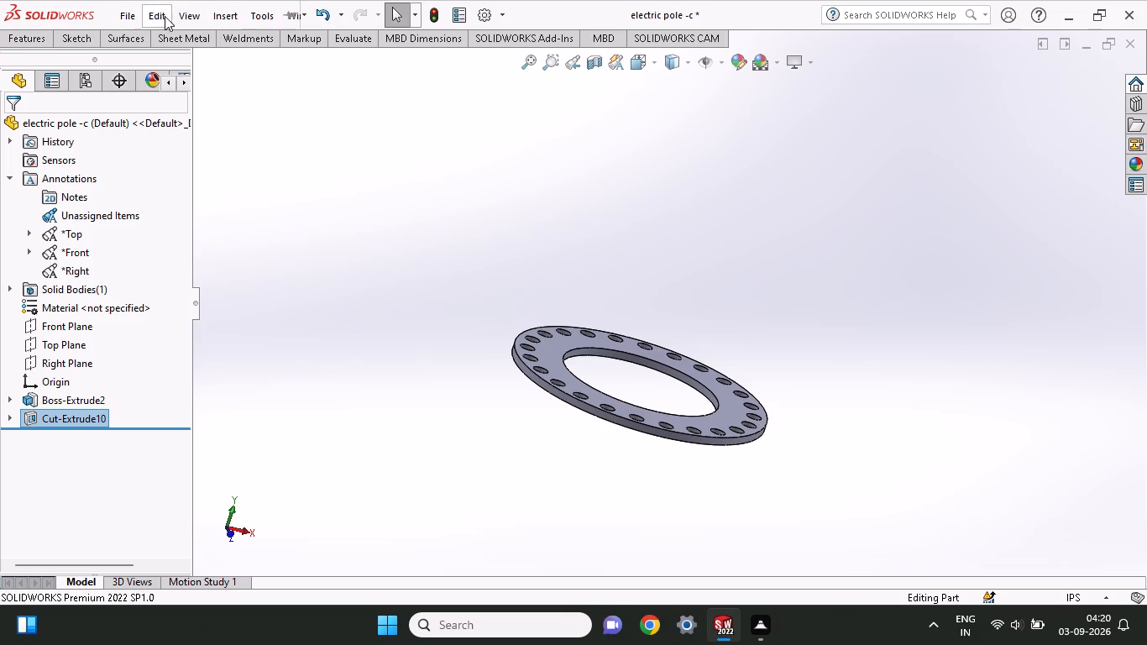
# Save the part in Documents under the new name "electric pole base".
pyautogui.click(127, 20)
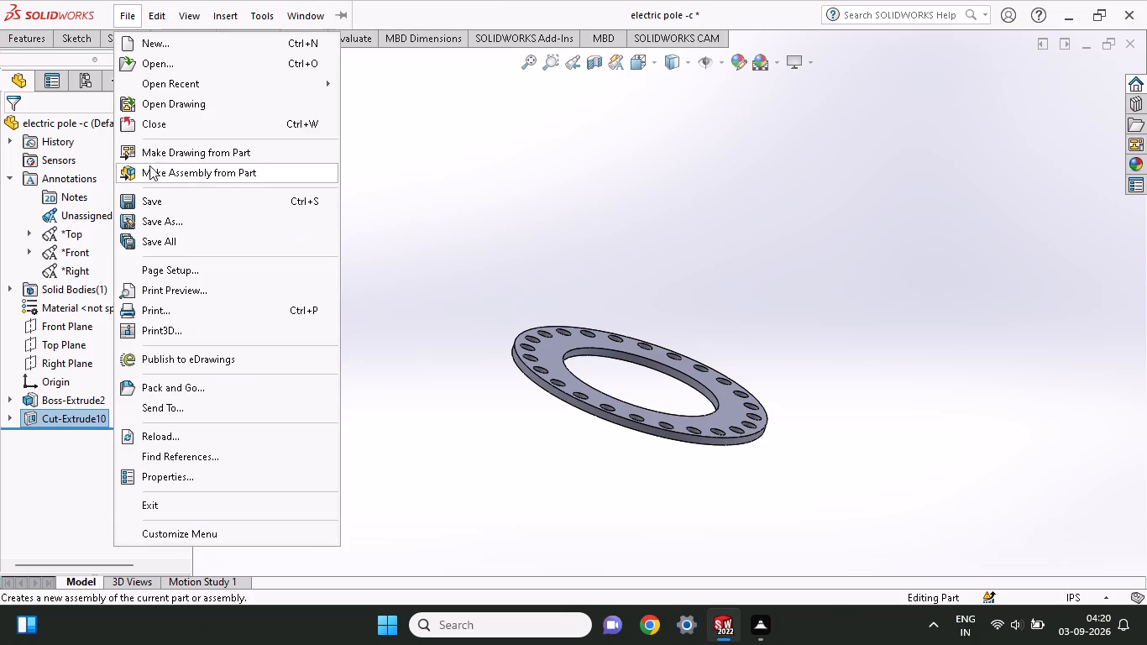
pyautogui.click(160, 219)
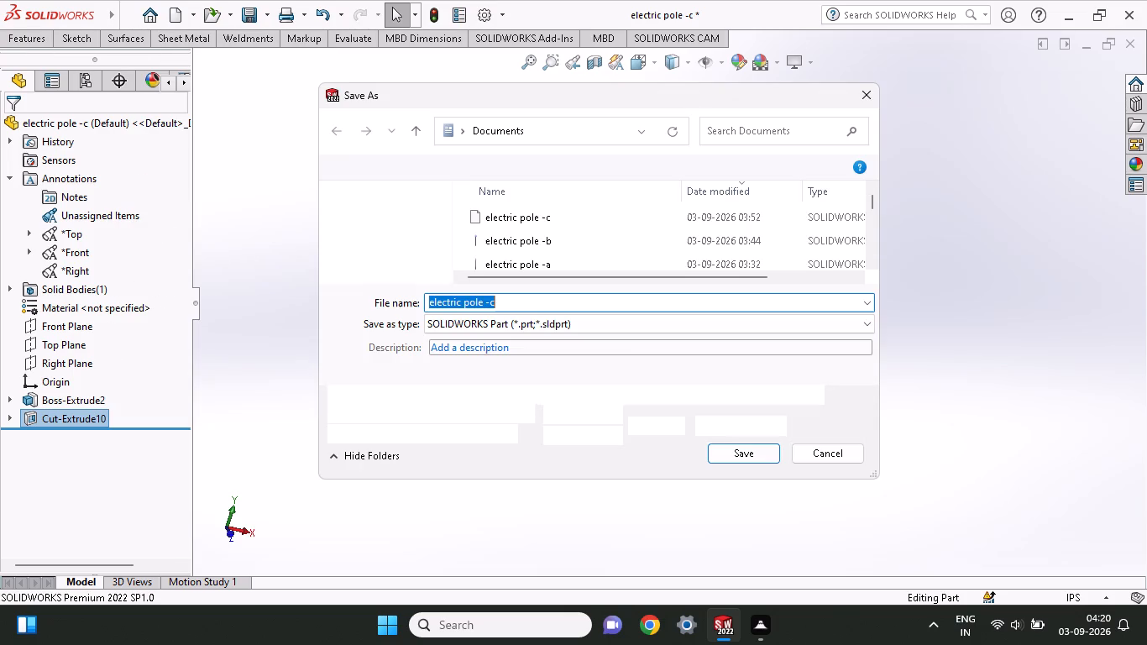
pyautogui.click(510, 303)
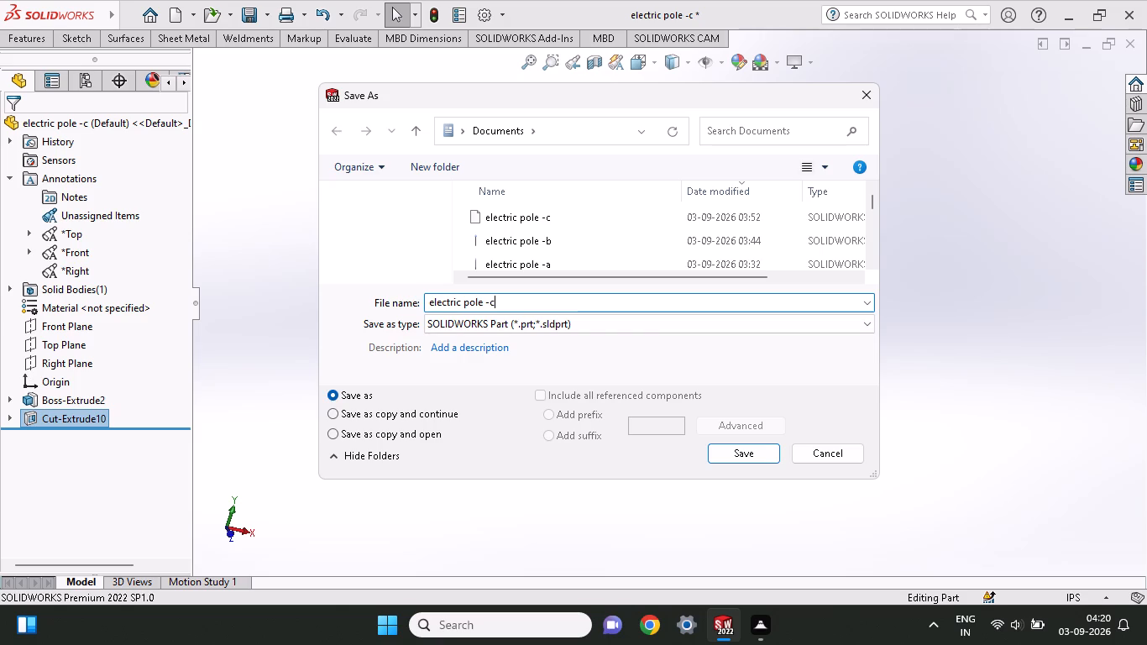
pyautogui.press('BackSpace')
pyautogui.press('BackSpace')
pyautogui.write('base')
pyautogui.click(726, 460)
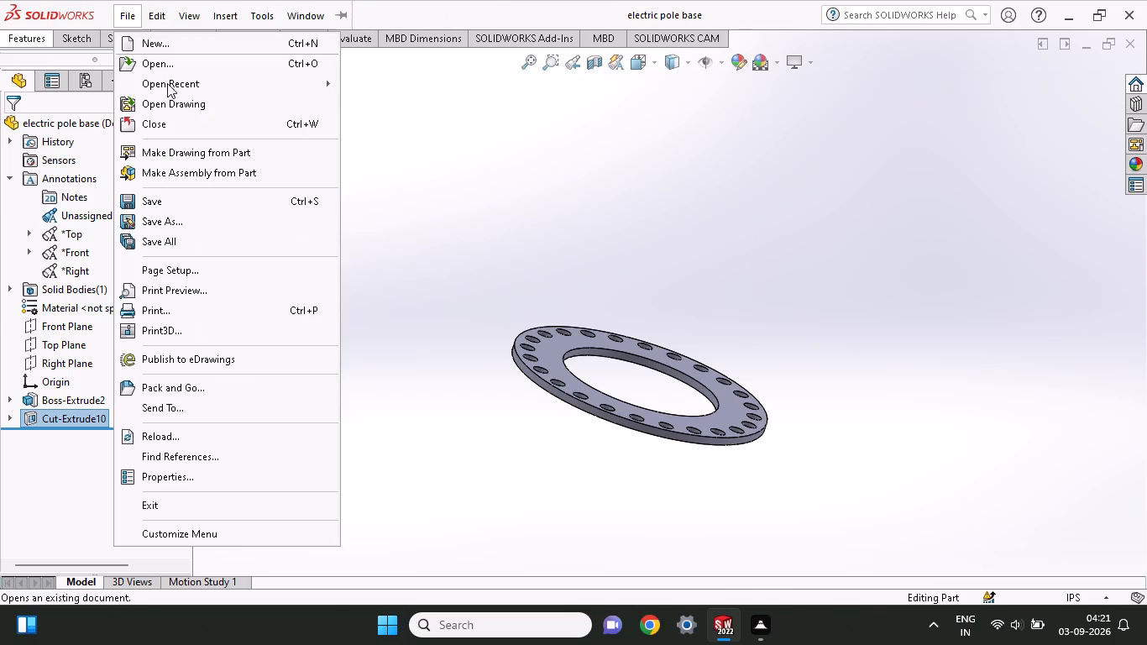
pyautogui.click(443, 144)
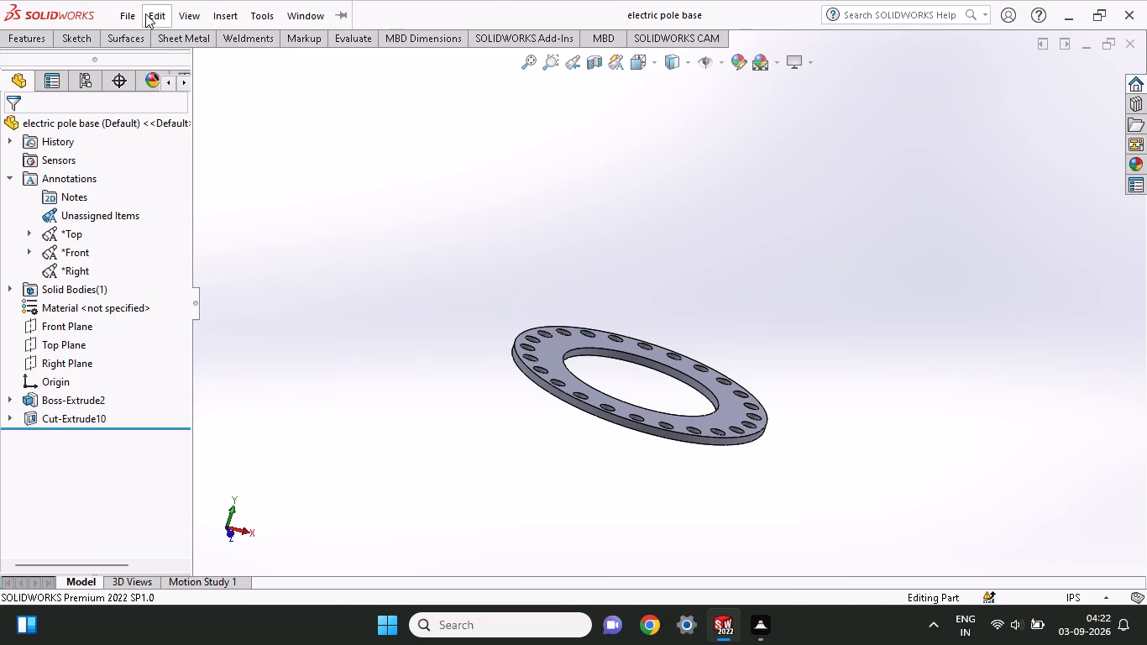